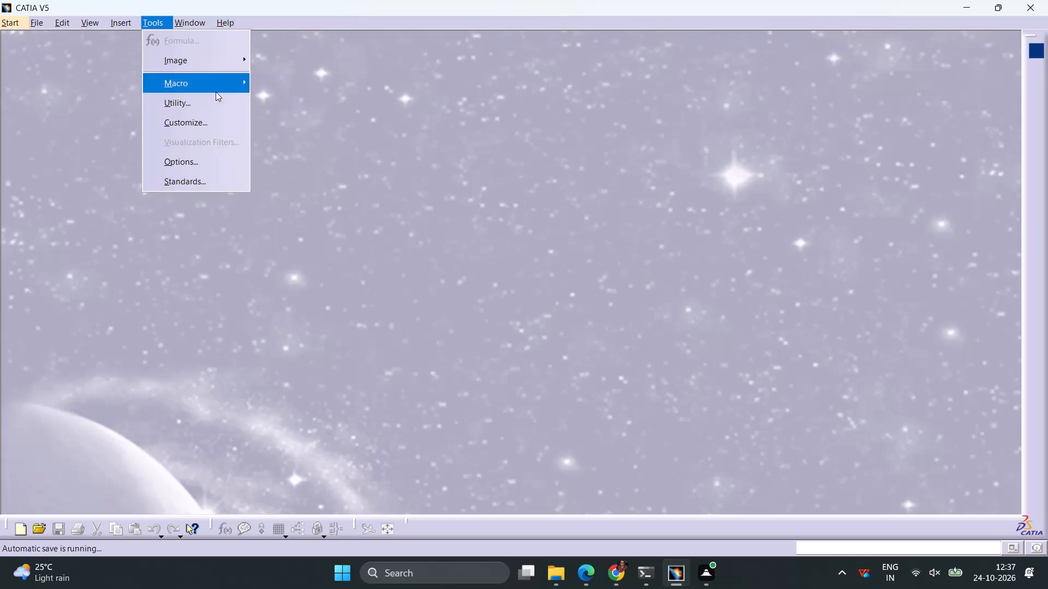
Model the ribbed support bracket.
Start recording a macro named Macro33.CATScript with CATScript as the language.
{"action": "left_click", "coordinate": [207, 83]}
{"action": "left_click", "coordinate": [300, 103]}
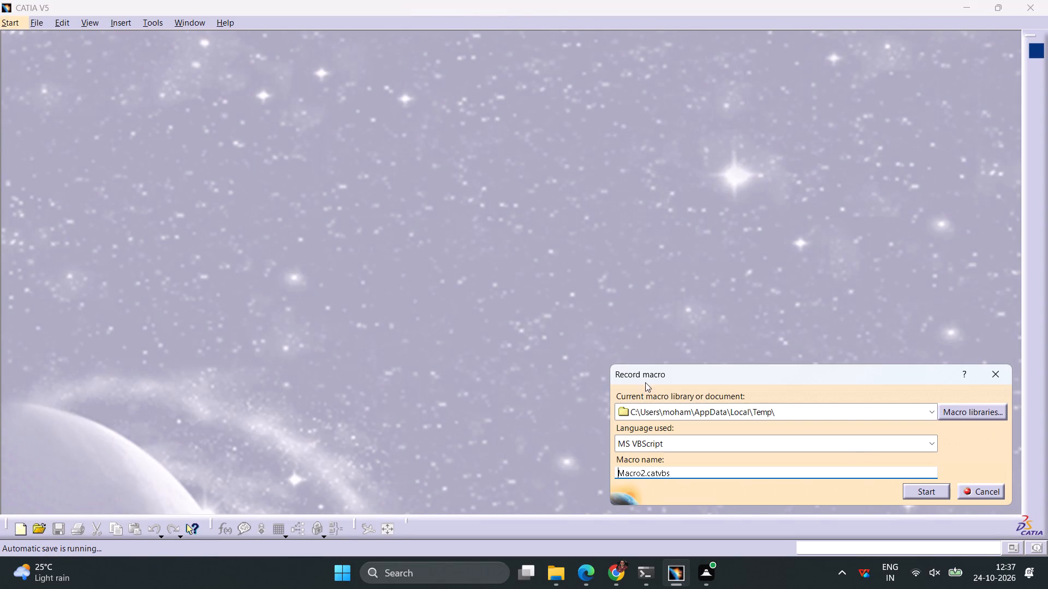
{"action": "left_click", "coordinate": [922, 447]}
{"action": "left_click", "coordinate": [686, 464]}
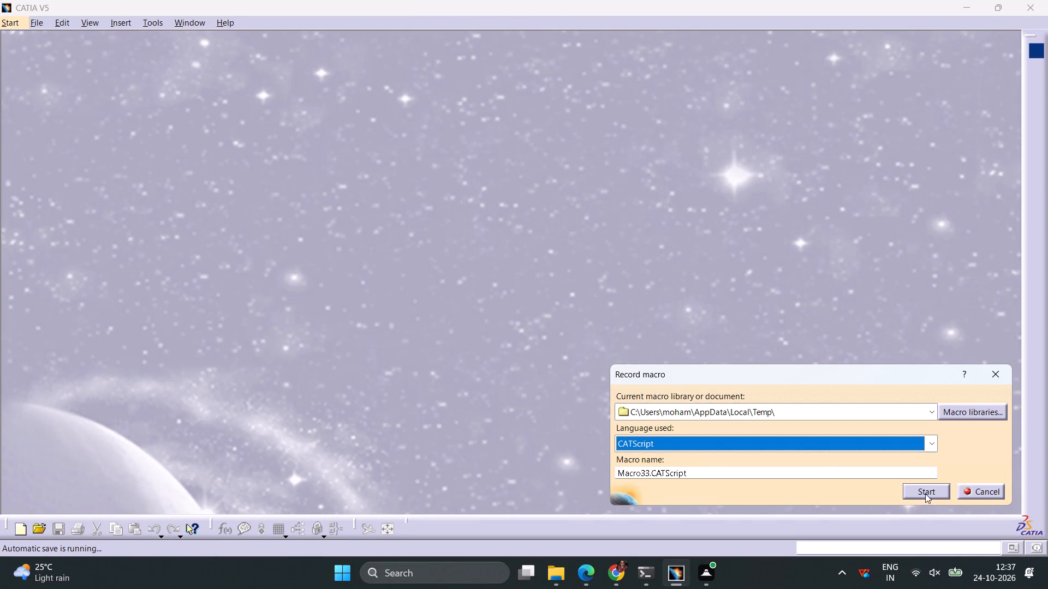
{"action": "left_click", "coordinate": [927, 494]}
Create a new part in the Part Design workbench.
{"action": "left_click", "coordinate": [5, 14]}
{"action": "left_click", "coordinate": [11, 26]}
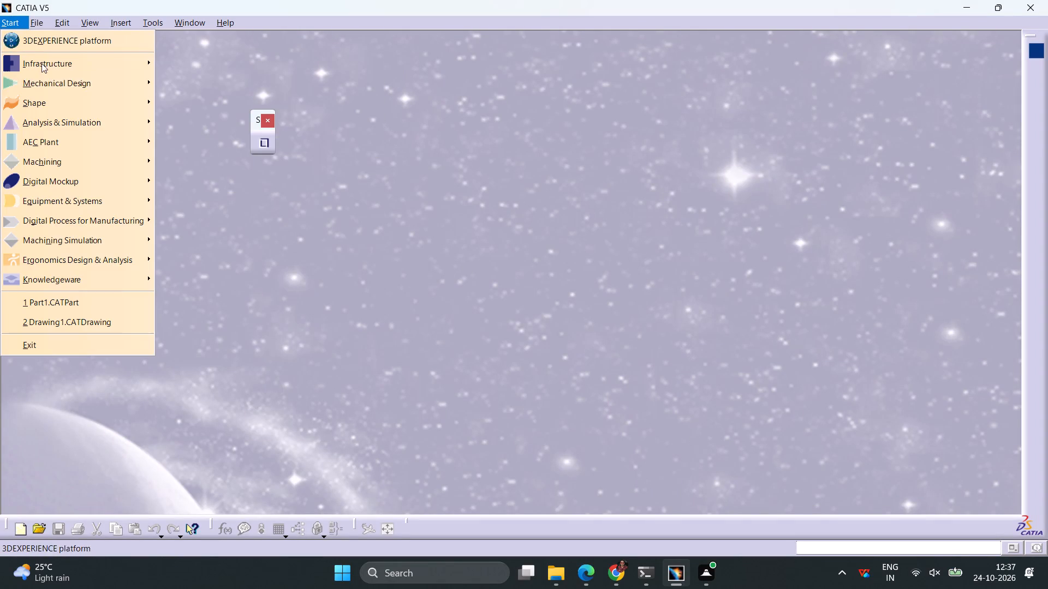
{"action": "left_click", "coordinate": [202, 81]}
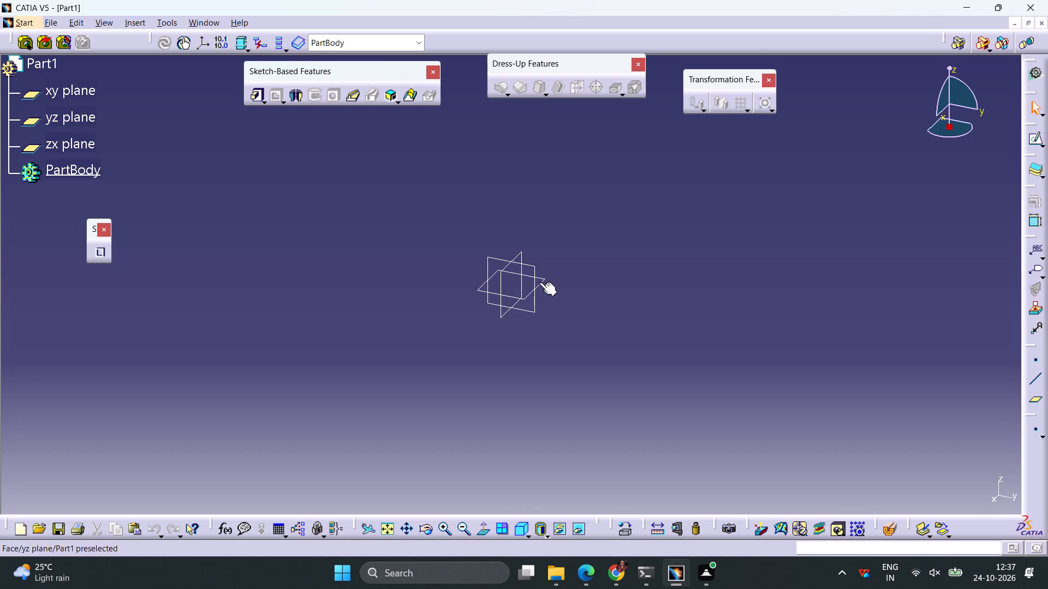
Sketch a circle about 52 mm in diameter on the xy plane, centred on the origin.
{"action": "left_click", "coordinate": [539, 282]}
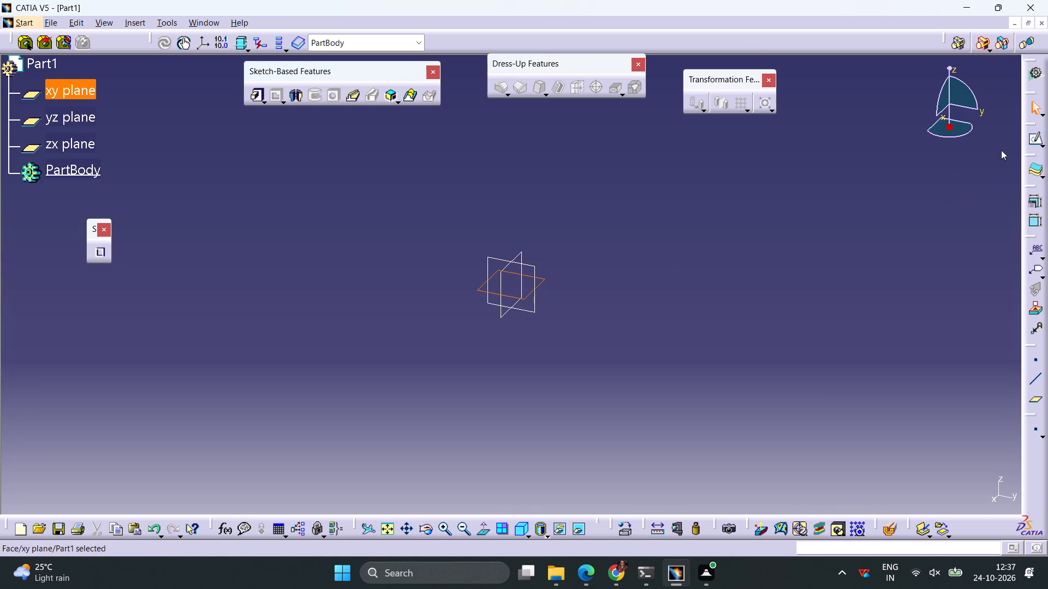
{"action": "left_click", "coordinate": [1045, 147]}
{"action": "left_click", "coordinate": [1015, 163]}
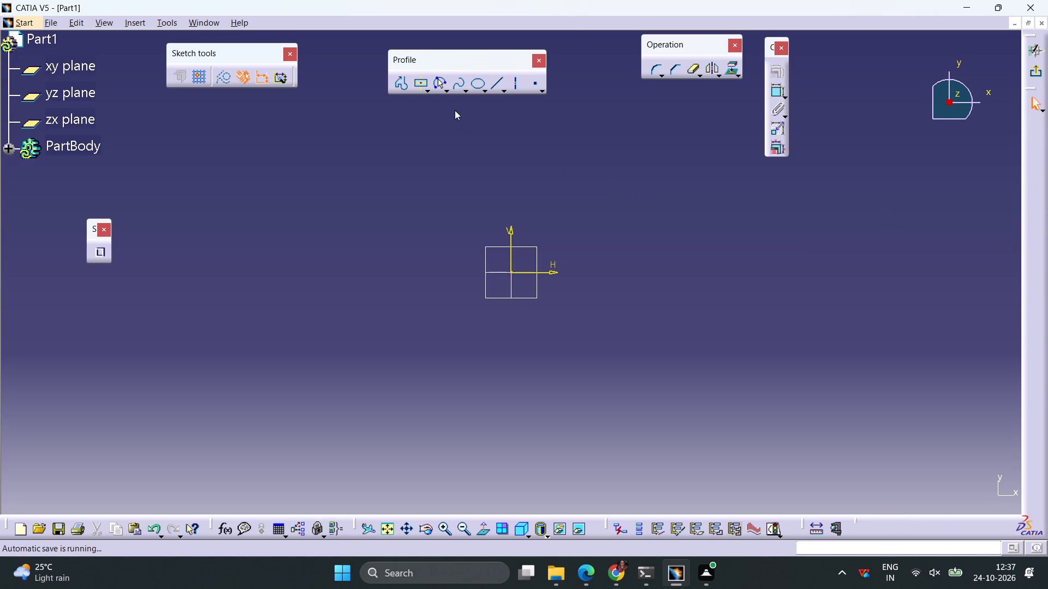
{"action": "left_click", "coordinate": [445, 90]}
{"action": "left_click", "coordinate": [467, 105]}
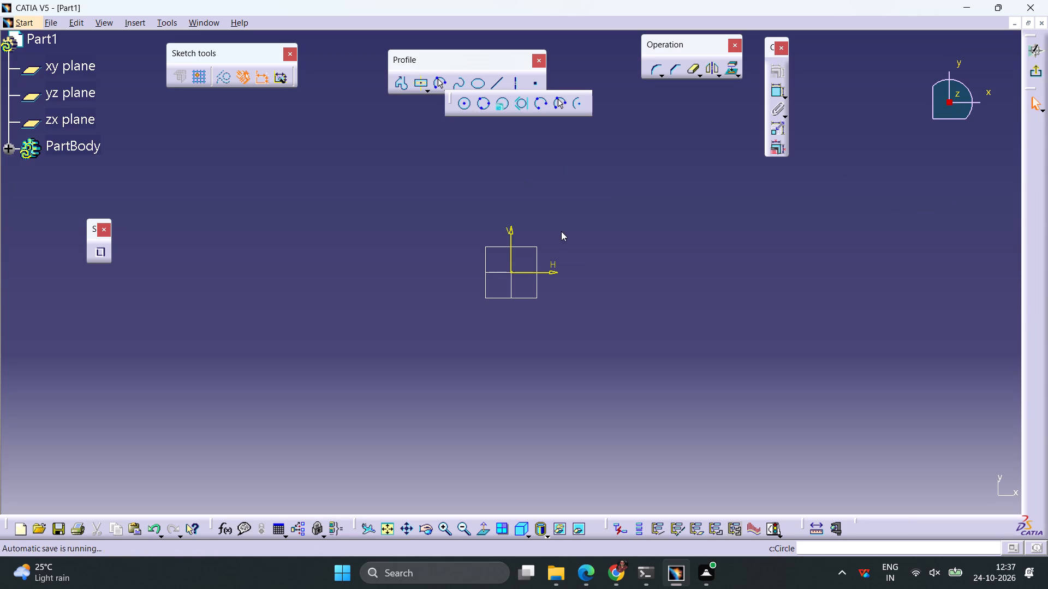
{"action": "left_click", "coordinate": [509, 271]}
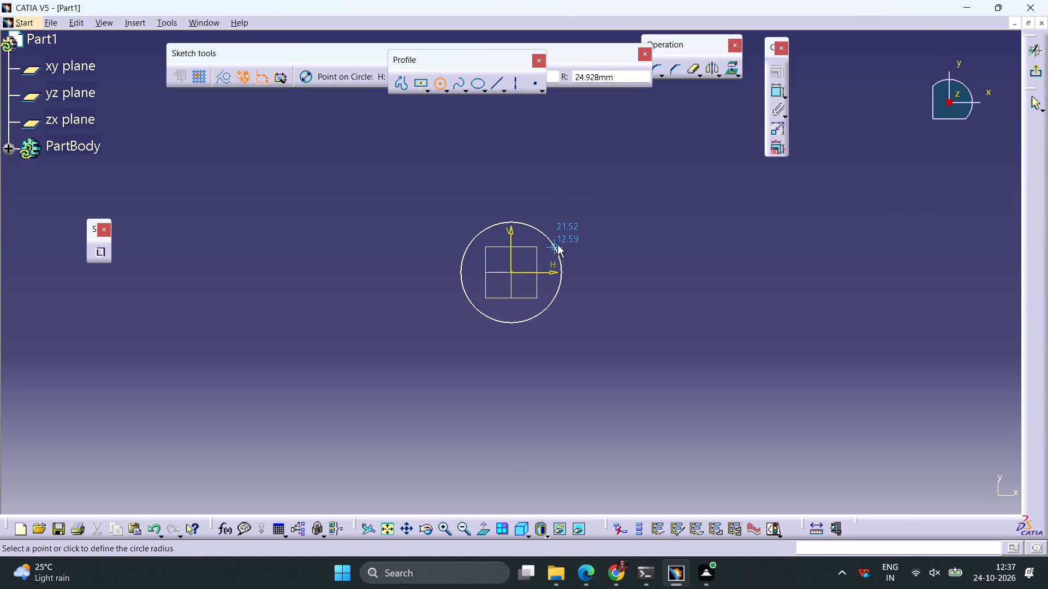
{"action": "left_click", "coordinate": [557, 245]}
{"action": "left_click", "coordinate": [800, 189]}
Dimension the circle's diameter at 60 mm and exit the sketch.
{"action": "left_click", "coordinate": [562, 256]}
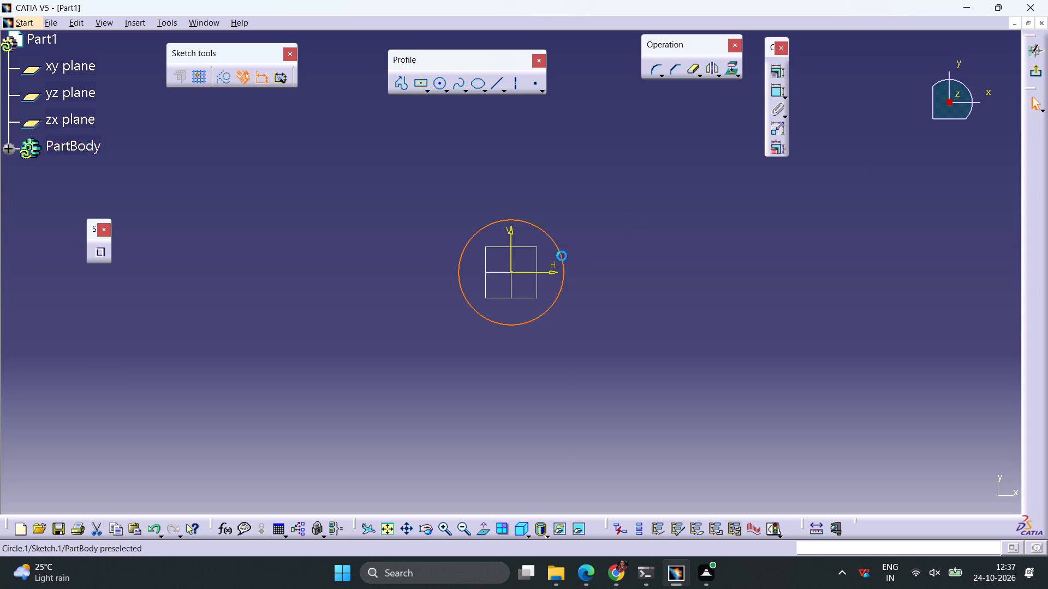
{"action": "left_click", "coordinate": [775, 94]}
{"action": "left_click", "coordinate": [636, 324]}
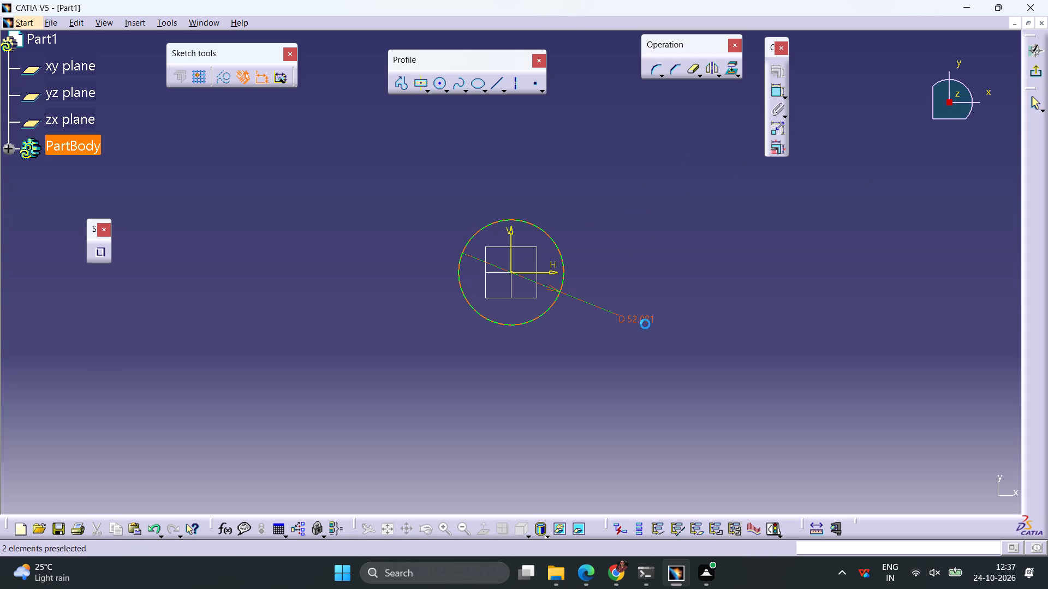
{"action": "double_click", "coordinate": [645, 324]}
{"action": "type", "text": "60"}
{"action": "key", "text": "Return"}
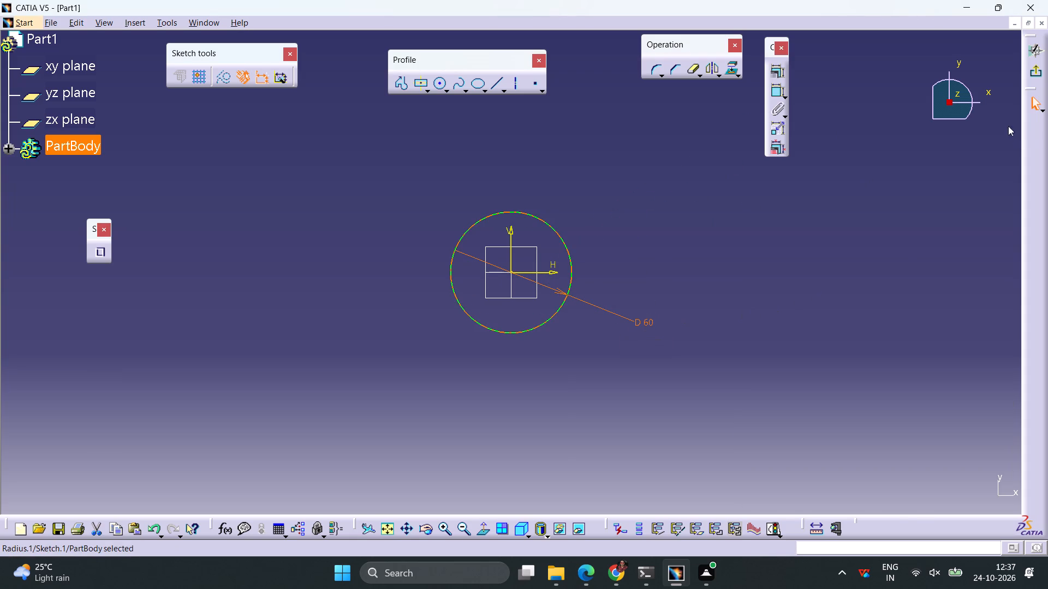
{"action": "left_click", "coordinate": [1035, 72]}
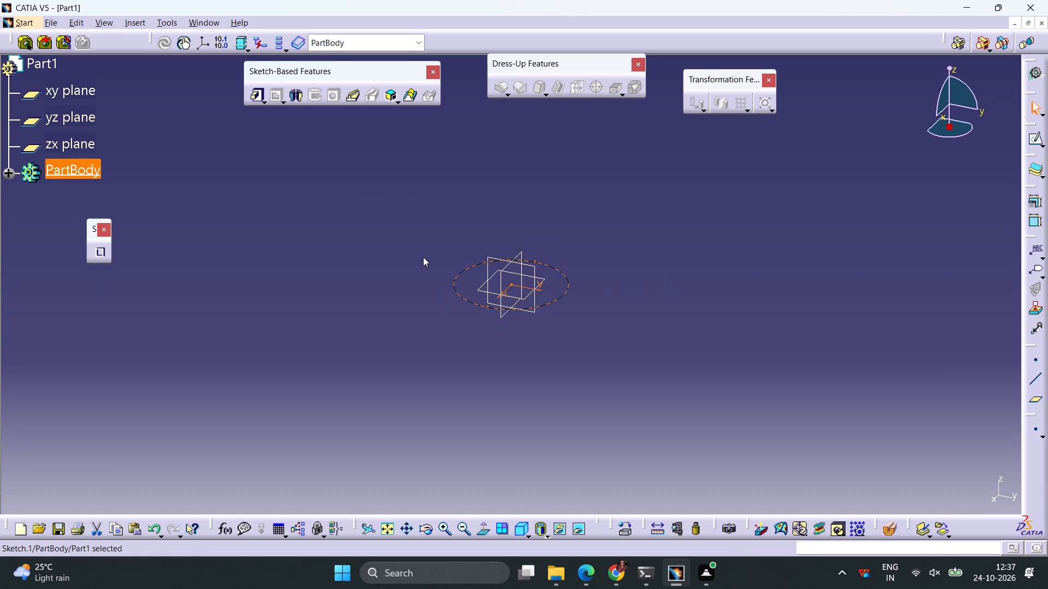
Pad the circle sketch to a length of 60 mm.
{"action": "left_click", "coordinate": [257, 97]}
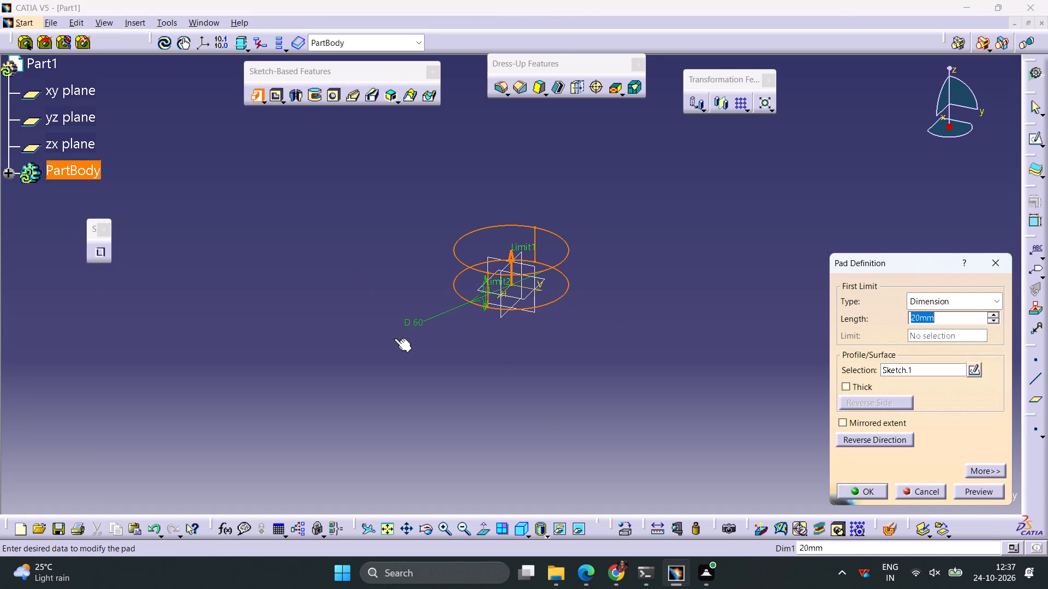
{"action": "type", "text": "60"}
{"action": "key", "text": "Return"}
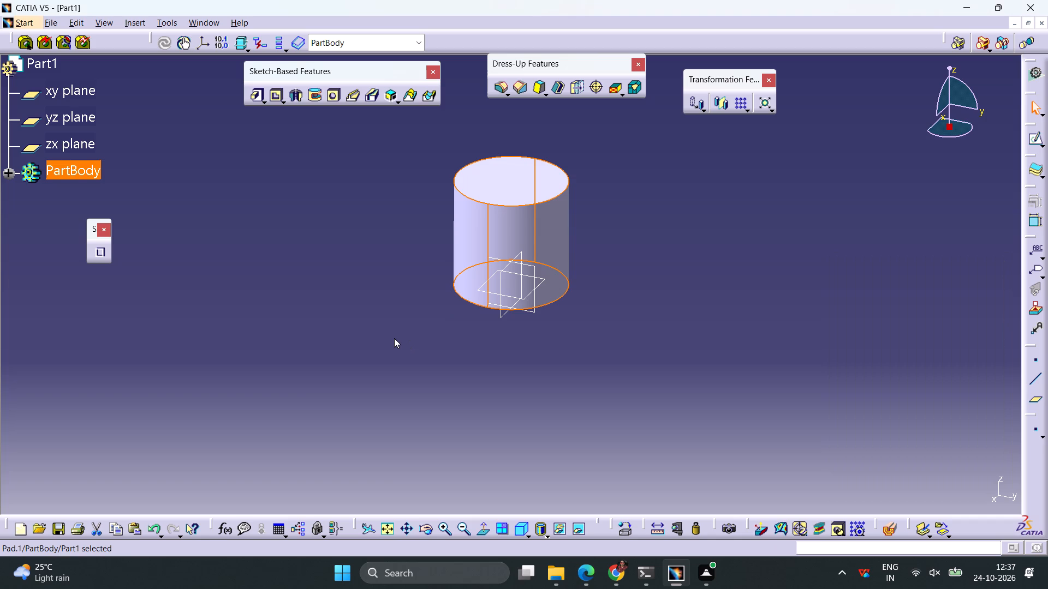
{"action": "left_click", "coordinate": [636, 388]}
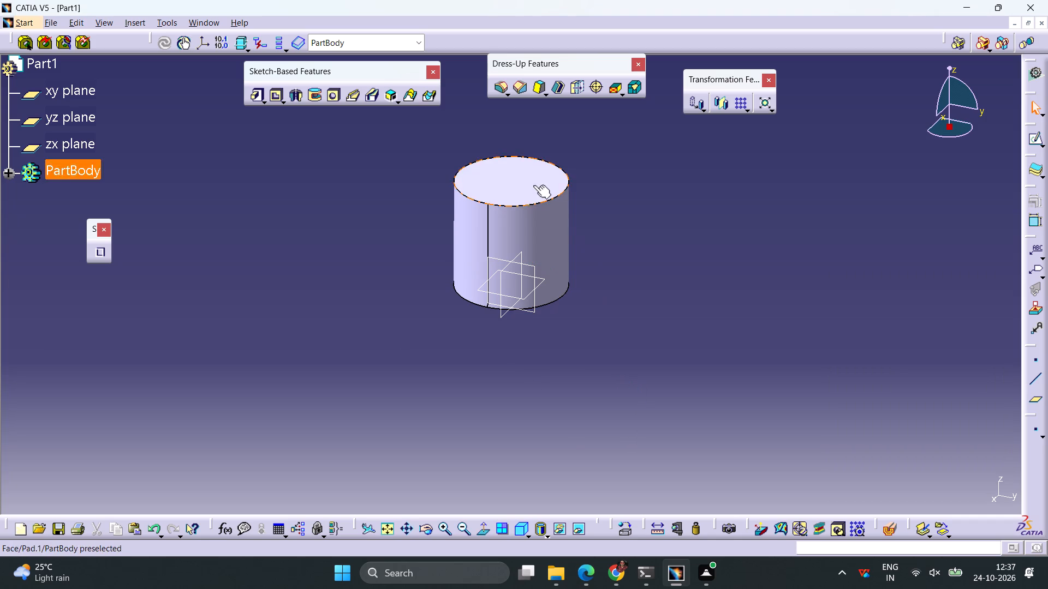
Sketch a circle about 20 mm in diameter on the cylinder's top face, centred on the origin.
{"action": "left_click", "coordinate": [533, 185]}
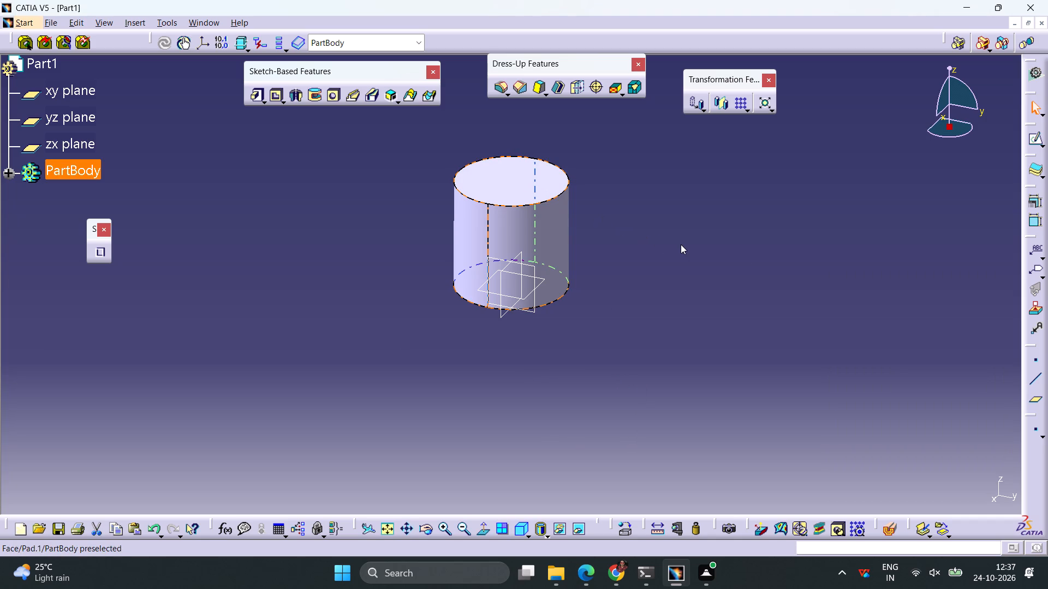
{"action": "left_click", "coordinate": [1042, 145]}
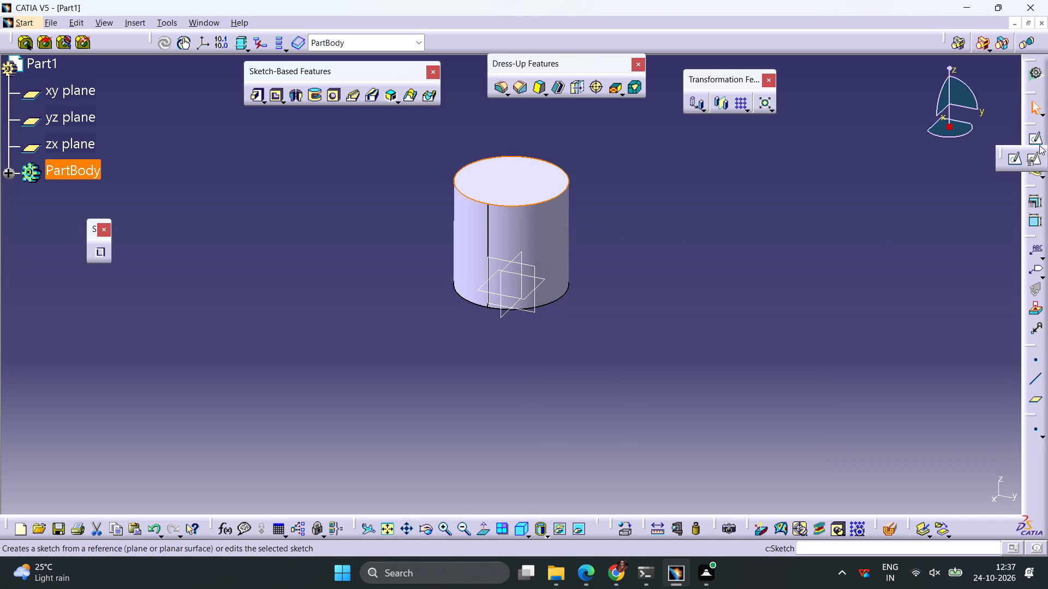
{"action": "left_click", "coordinate": [1017, 159]}
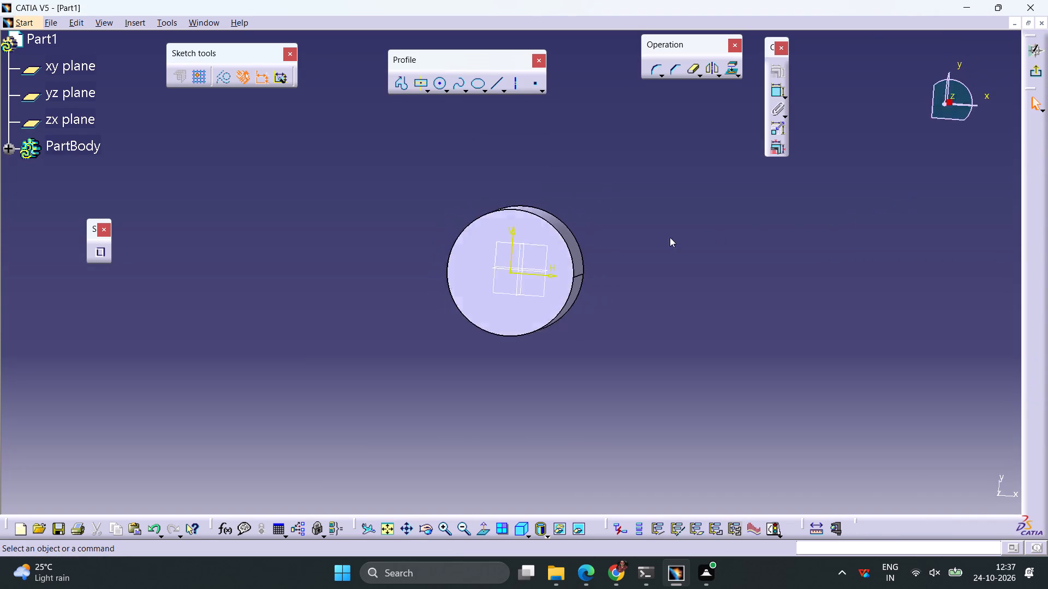
{"action": "left_click", "coordinate": [438, 86]}
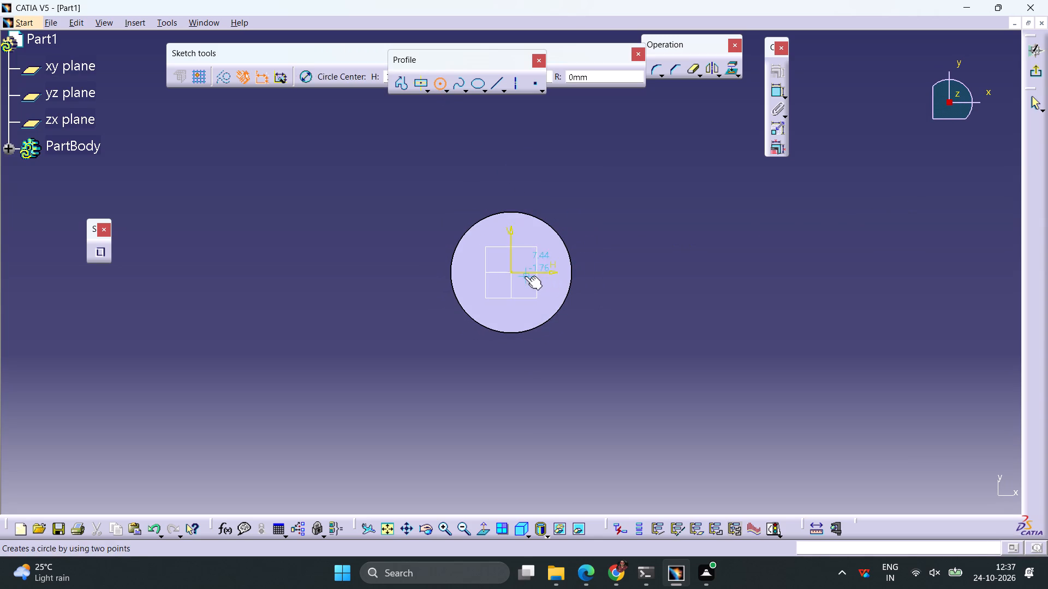
{"action": "left_click", "coordinate": [513, 273]}
{"action": "left_click", "coordinate": [530, 265]}
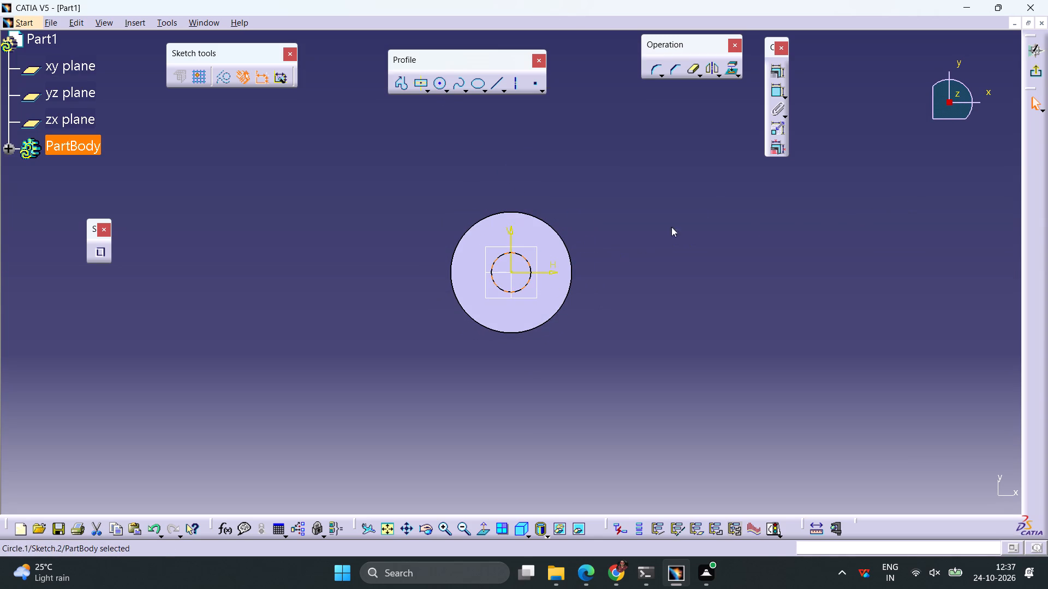
Dimension the inner circle's diameter at 40 mm and exit the sketch.
{"action": "left_click", "coordinate": [774, 92]}
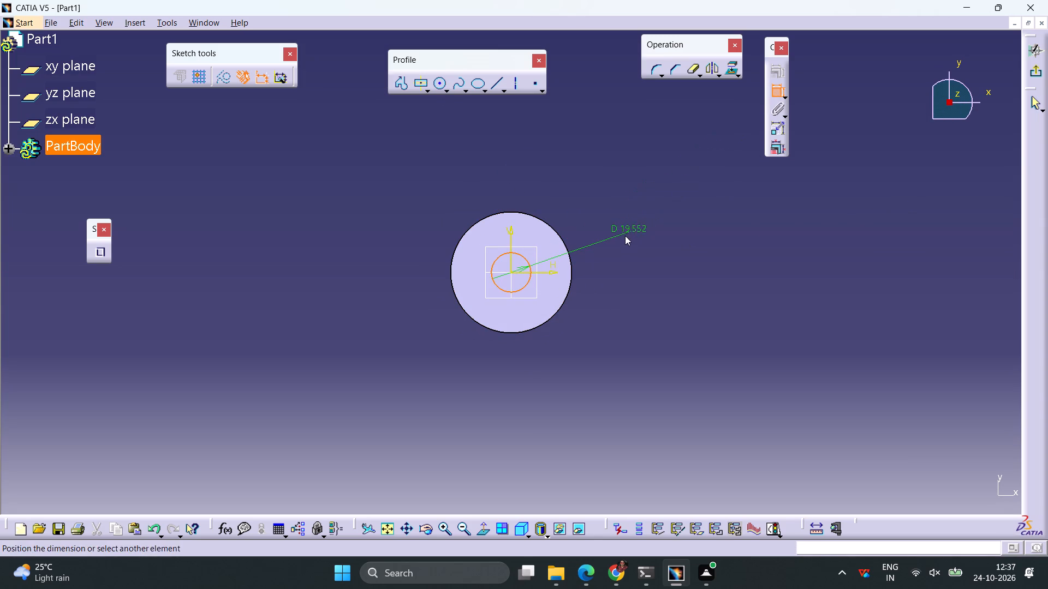
{"action": "left_click", "coordinate": [623, 238]}
{"action": "double_click", "coordinate": [628, 235]}
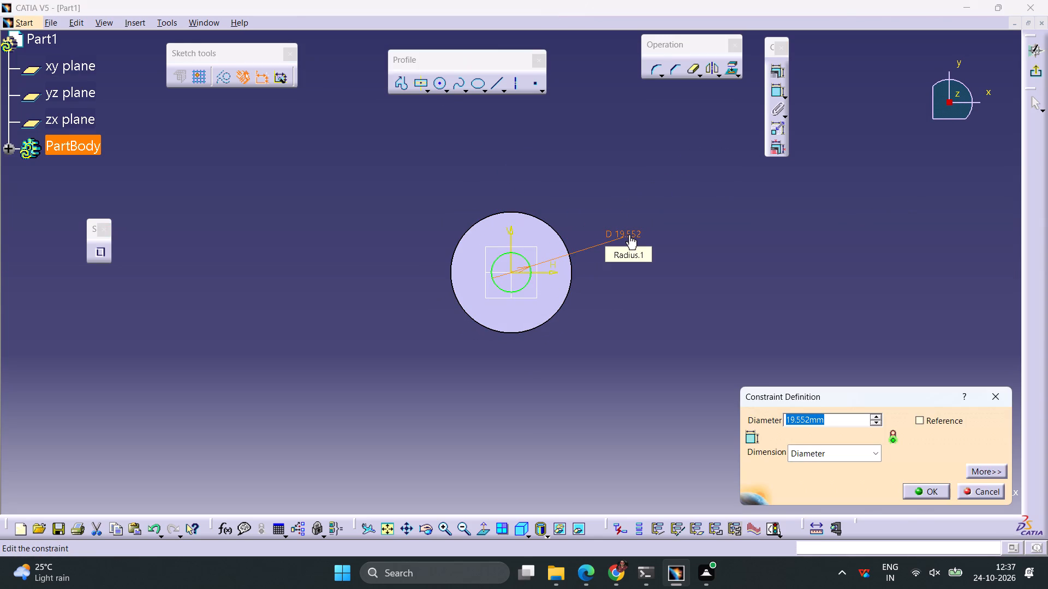
{"action": "type", "text": "40"}
{"action": "key", "text": "Return"}
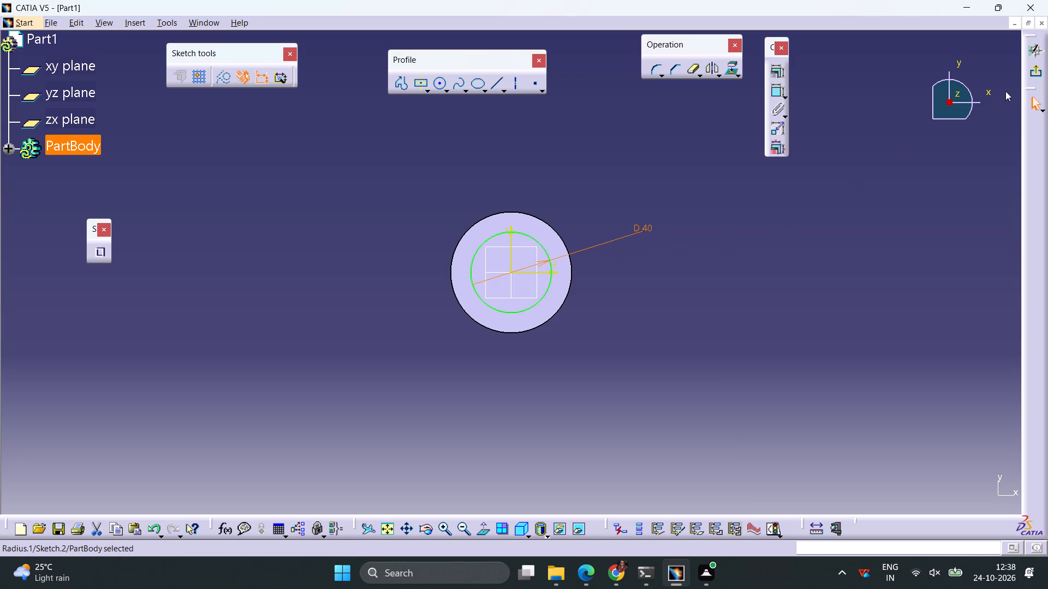
{"action": "left_click", "coordinate": [1032, 76]}
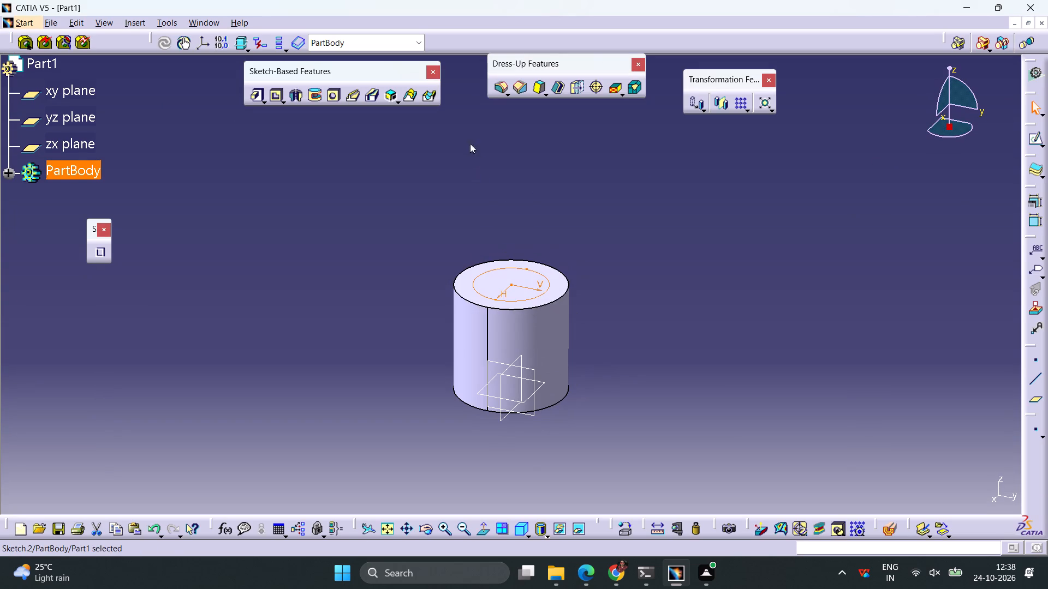
Pocket the inner circle through the cylinder to a depth of 60 mm.
{"action": "left_click", "coordinate": [276, 98]}
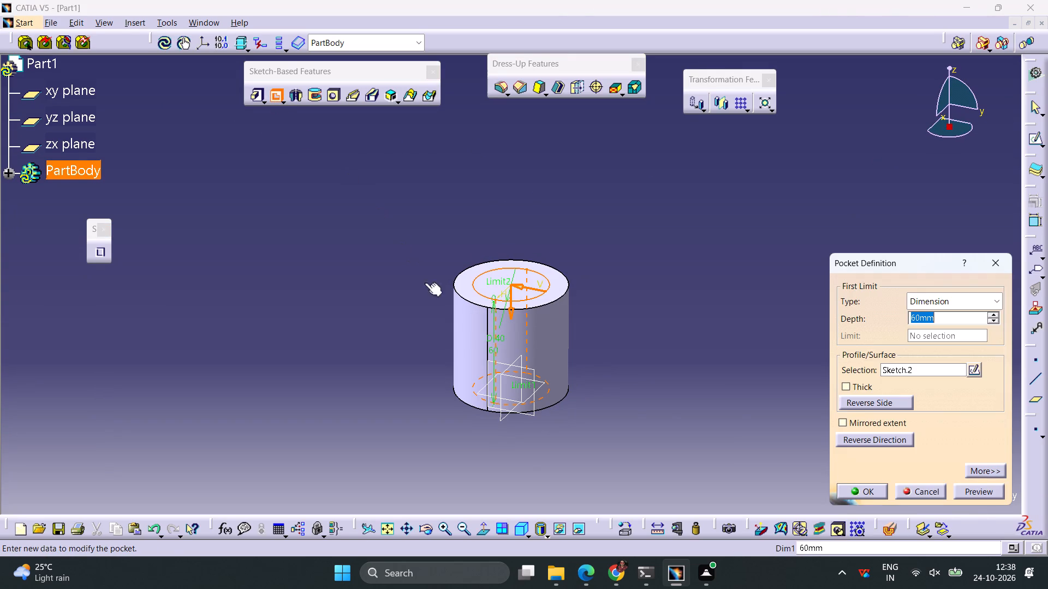
{"action": "left_click", "coordinate": [872, 494]}
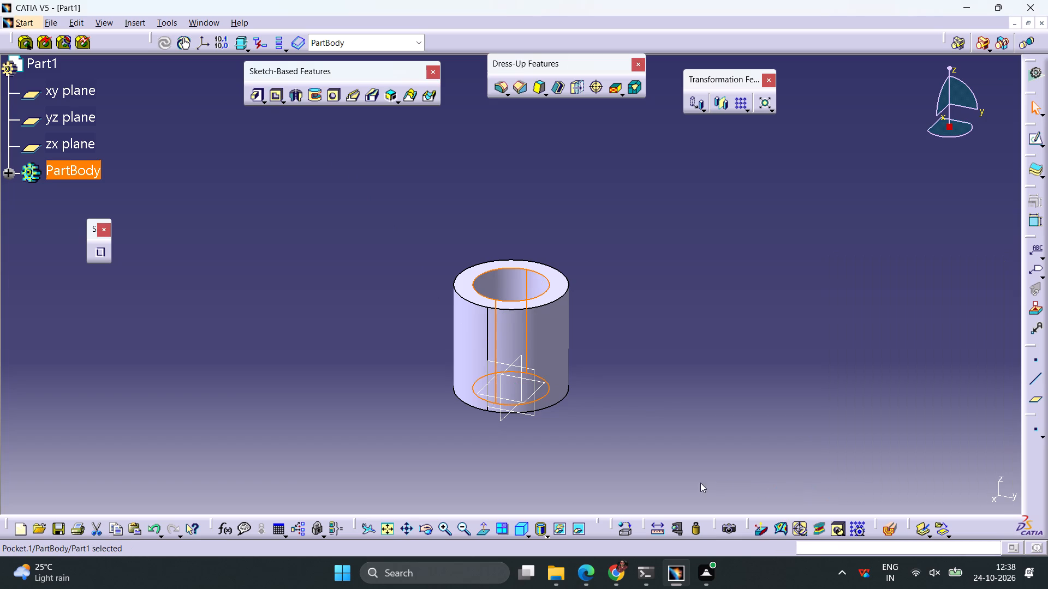
Sketch a horizontal line on the hollow cylinder's bottom face, outside the ring, with its far end about 75 mm from the vertical axis.
{"action": "middle_click_drag", "start_coordinate": [618, 476], "coordinate": [590, 382]}
{"action": "right_click_drag", "start_coordinate": [618, 476], "coordinate": [590, 382]}
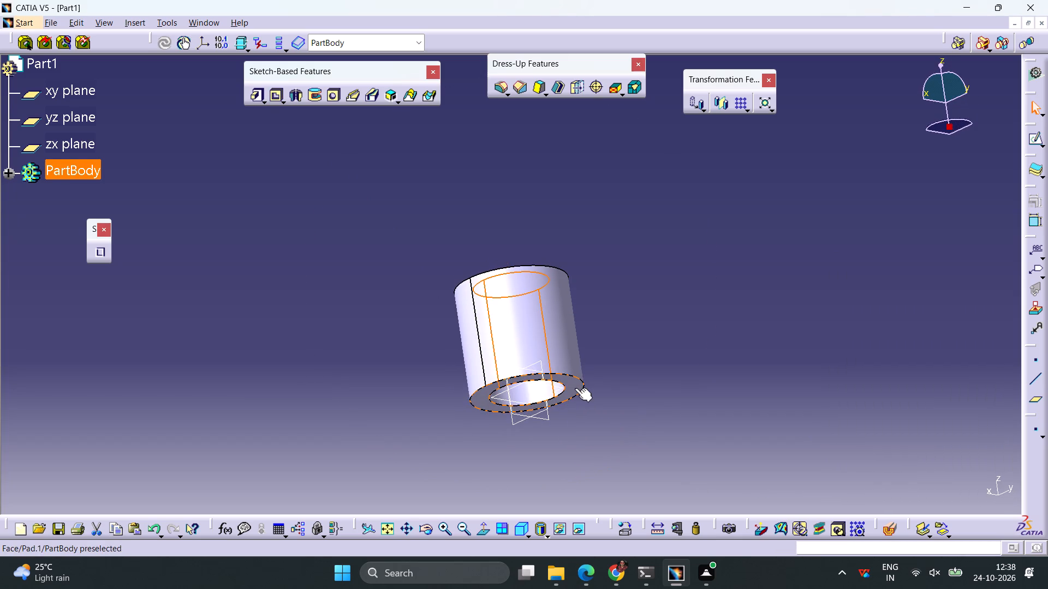
{"action": "left_click", "coordinate": [575, 388]}
{"action": "left_click", "coordinate": [1034, 140]}
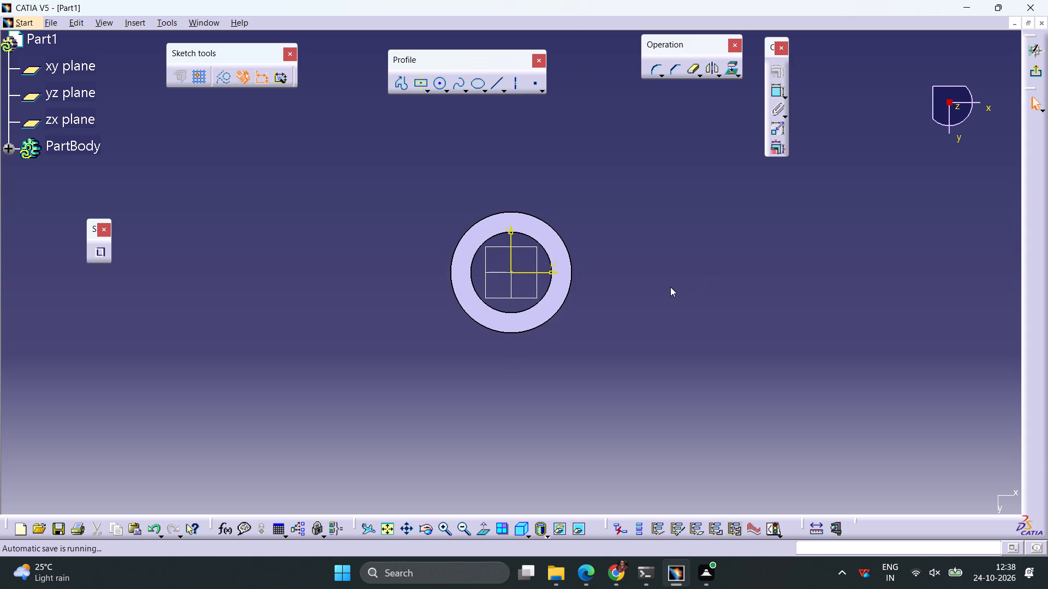
{"action": "left_click", "coordinate": [494, 87]}
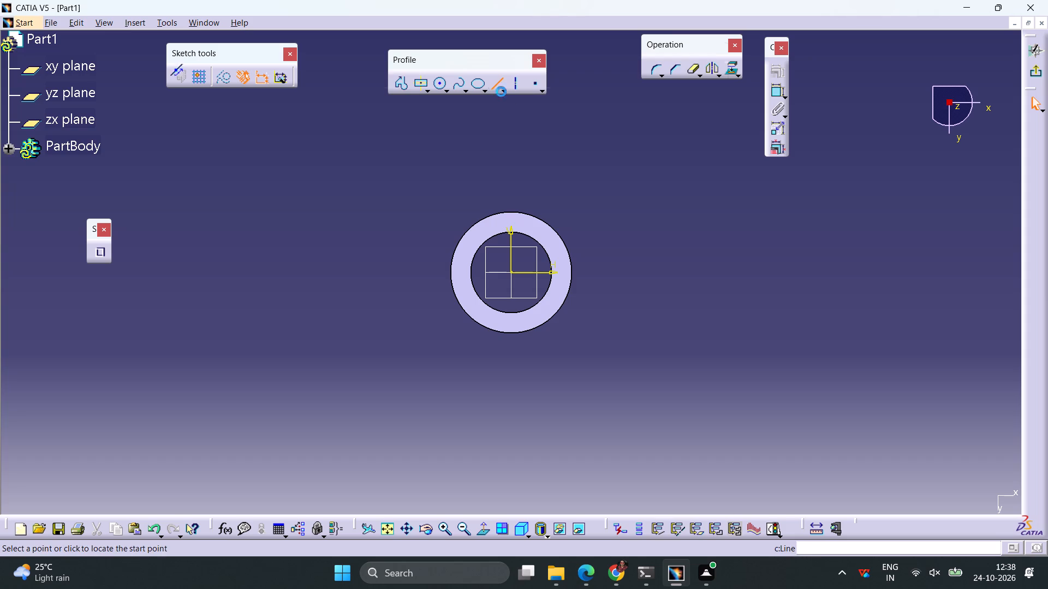
{"action": "left_click", "coordinate": [578, 229]}
{"action": "left_click", "coordinate": [662, 231]}
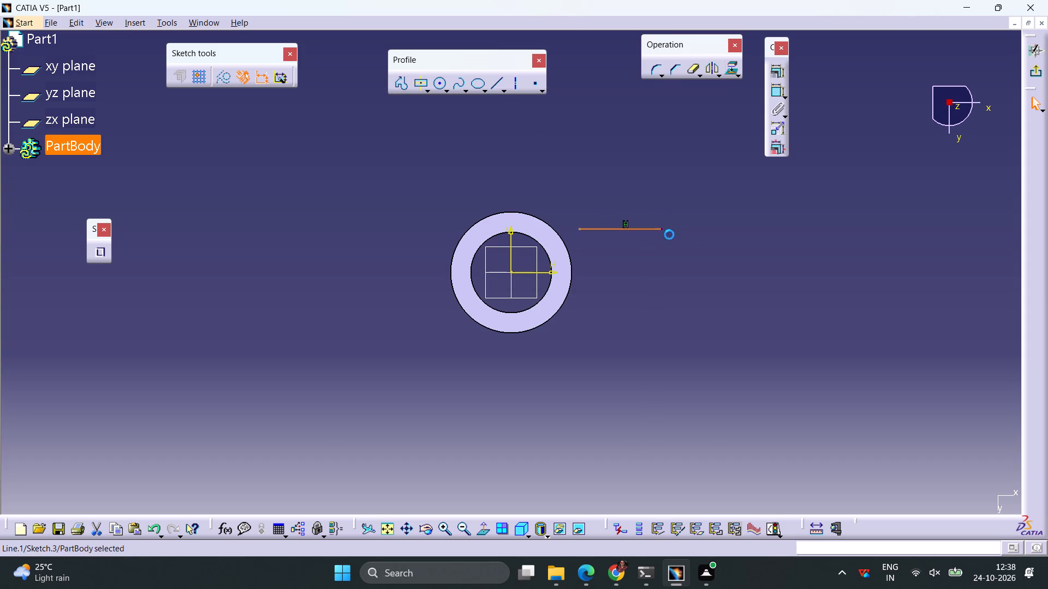
{"action": "left_click", "coordinate": [689, 283]}
Dimension the distance from the vertical axis to the line's outer endpoint at 75 mm.
{"action": "left_click", "coordinate": [664, 229]}
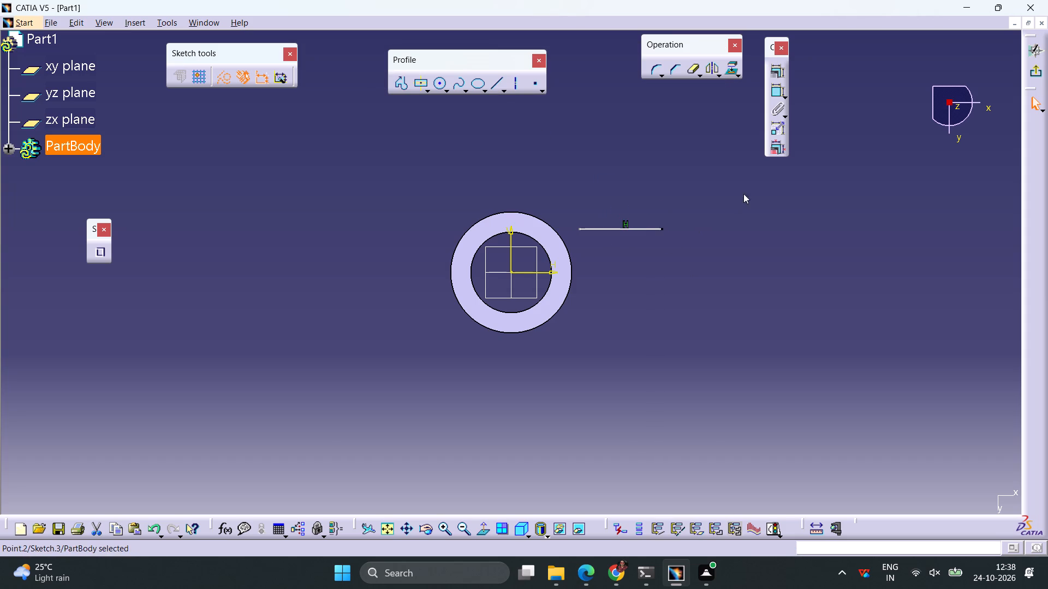
{"action": "left_click", "coordinate": [776, 95]}
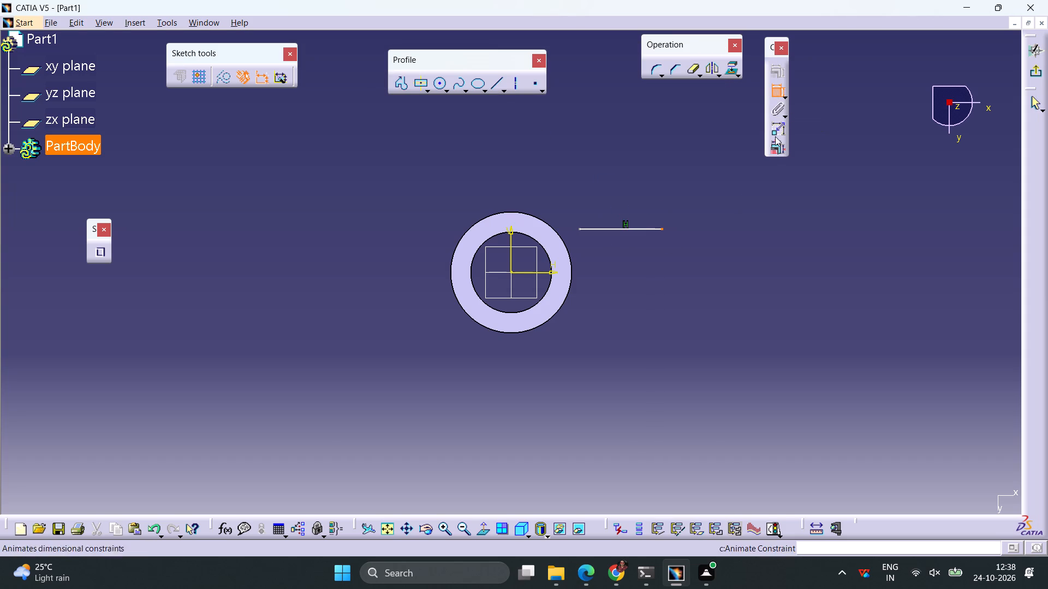
{"action": "left_click", "coordinate": [511, 238]}
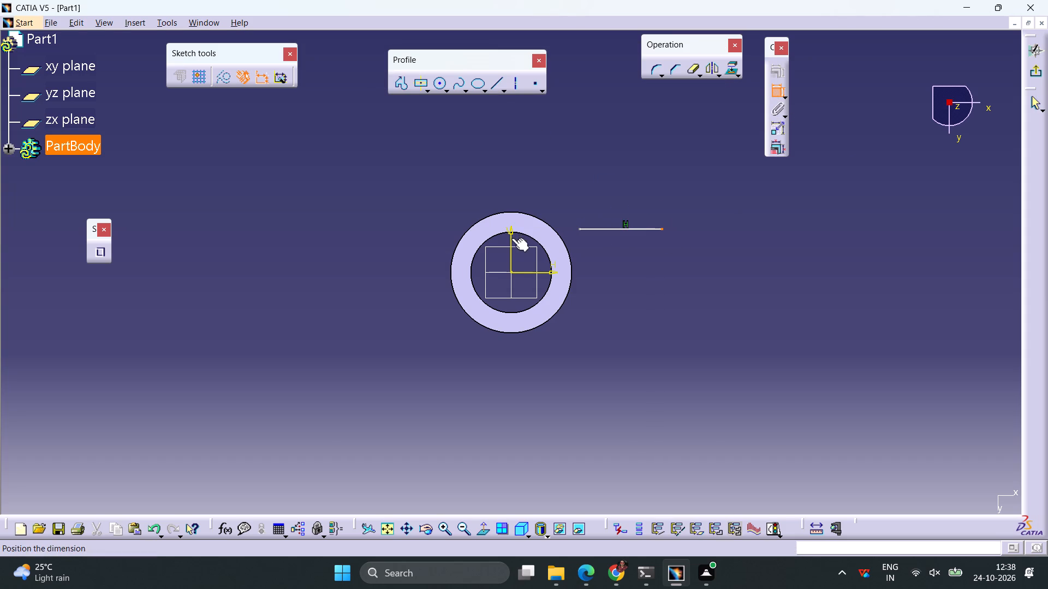
{"action": "left_click", "coordinate": [582, 177]}
{"action": "double_click", "coordinate": [582, 174]}
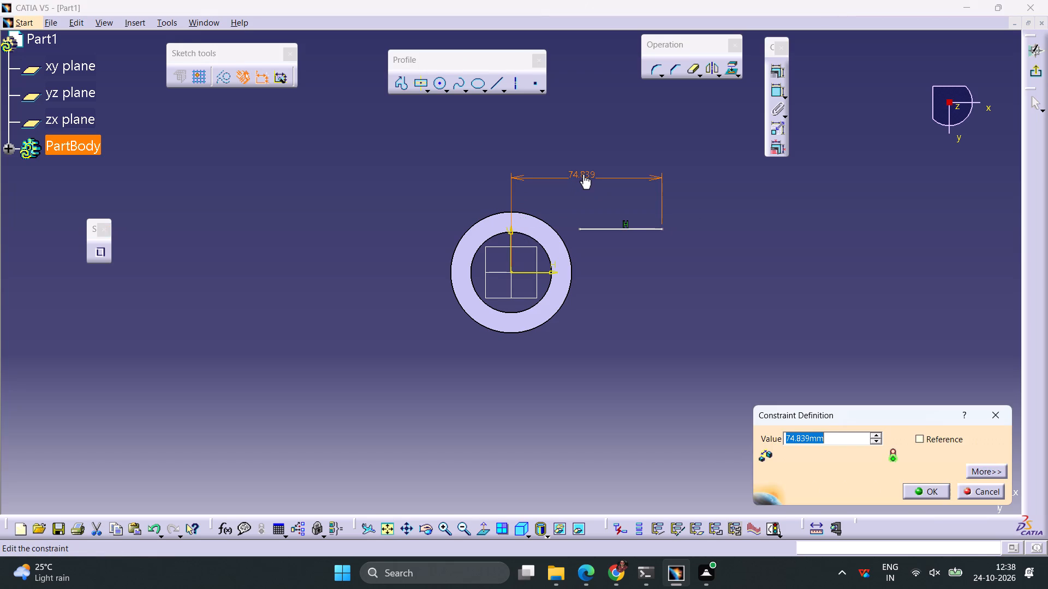
{"action": "type", "text": "75"}
{"action": "key", "text": "Return"}
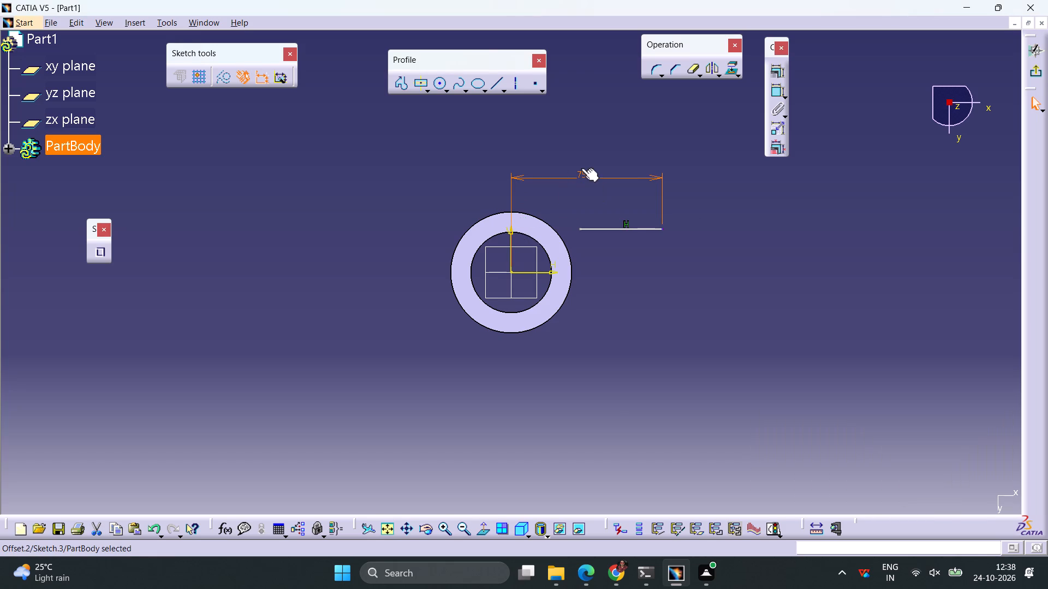
Dimension the horizontal line's distance from the horizontal axis at 23 mm.
{"action": "left_click", "coordinate": [743, 233]}
{"action": "left_click", "coordinate": [621, 230]}
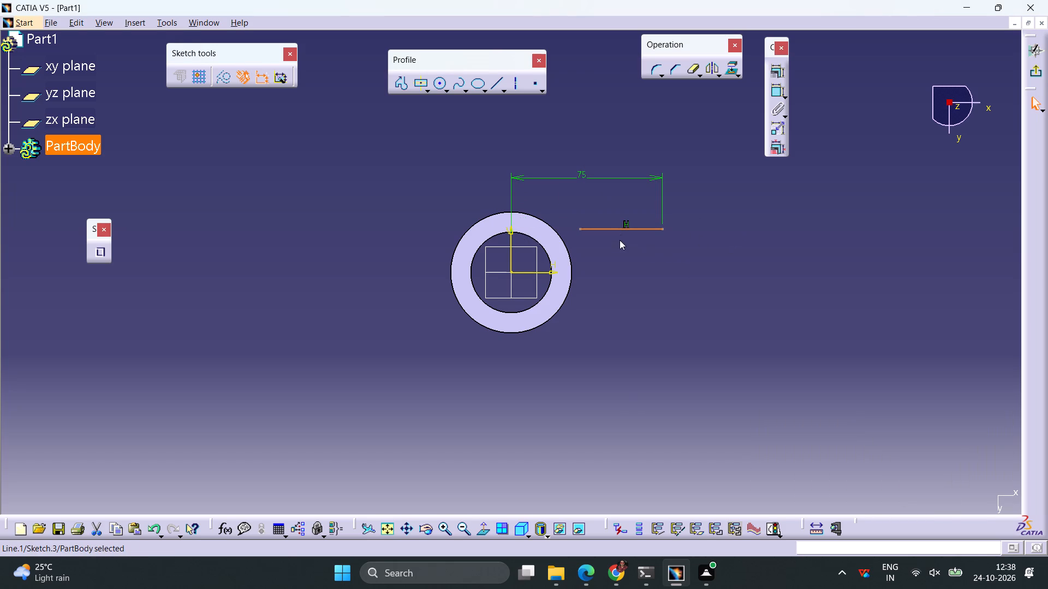
{"action": "left_click", "coordinate": [773, 93]}
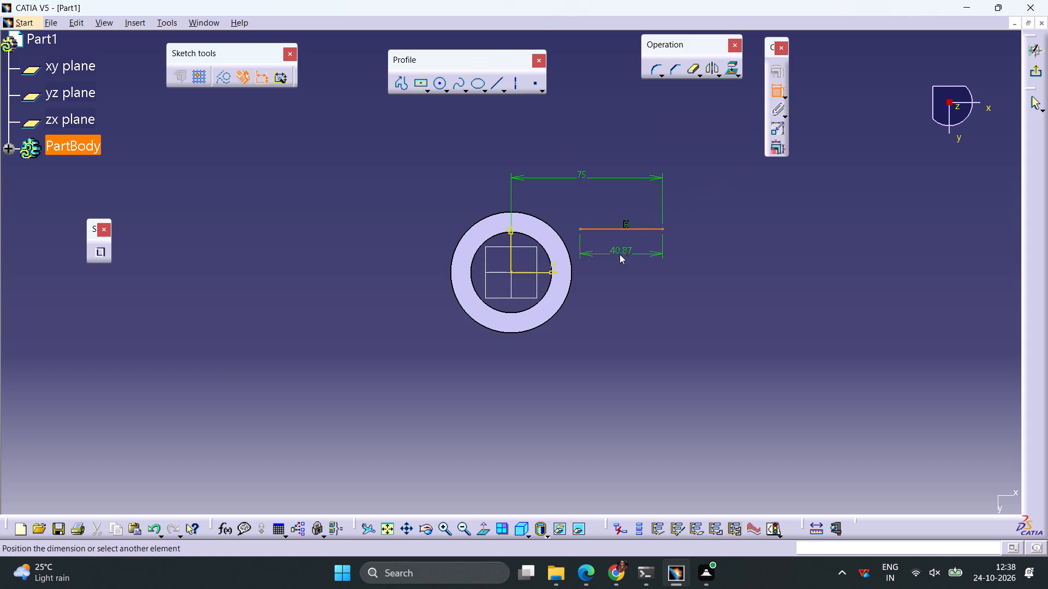
{"action": "left_click", "coordinate": [541, 274]}
{"action": "left_click", "coordinate": [758, 256]}
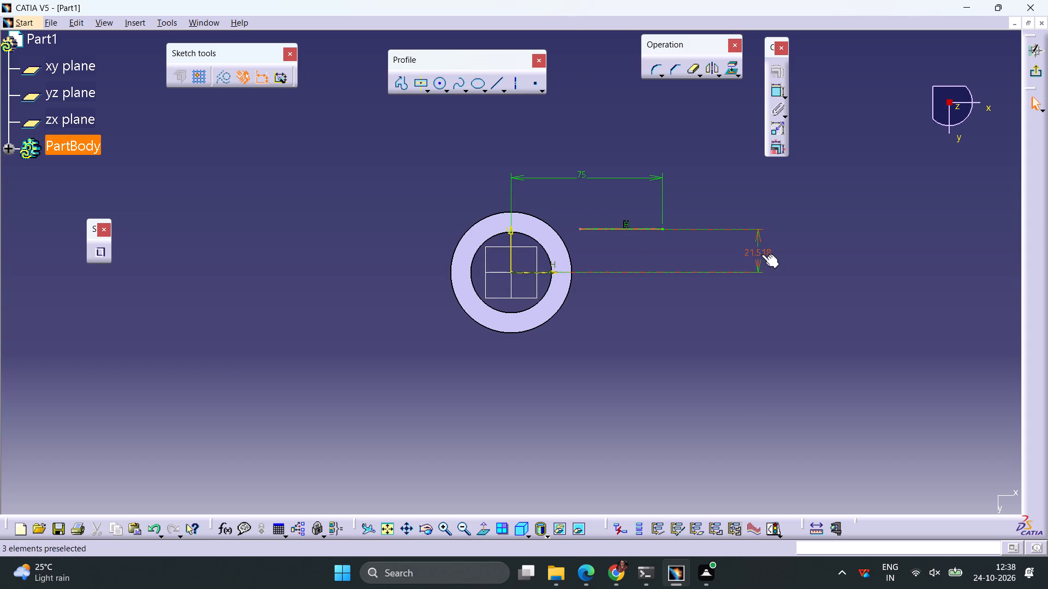
{"action": "double_click", "coordinate": [761, 254]}
{"action": "type", "text": "23"}
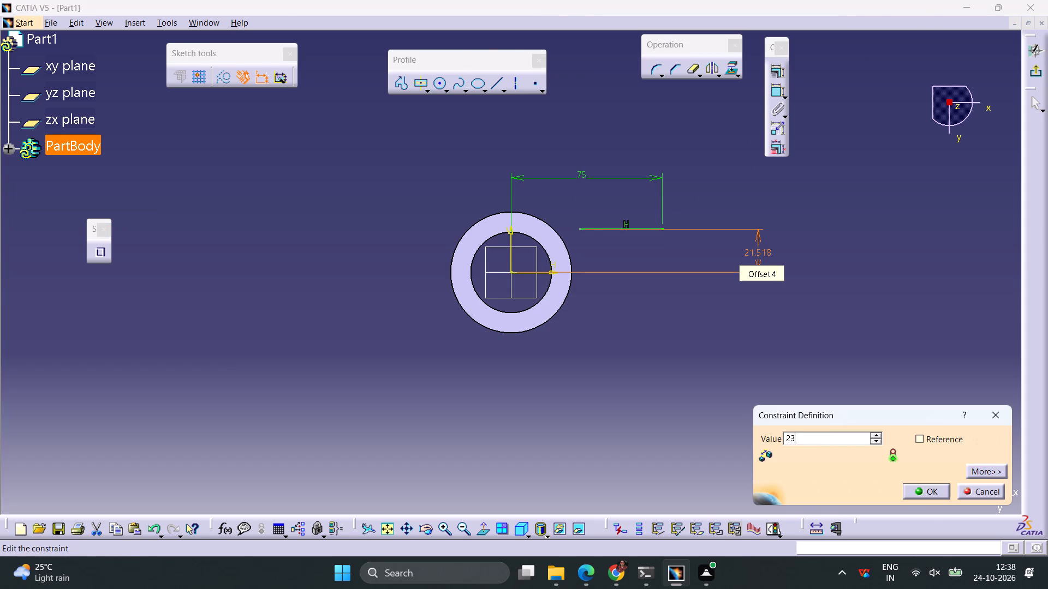
{"action": "key", "text": "Return"}
{"action": "left_click", "coordinate": [688, 366]}
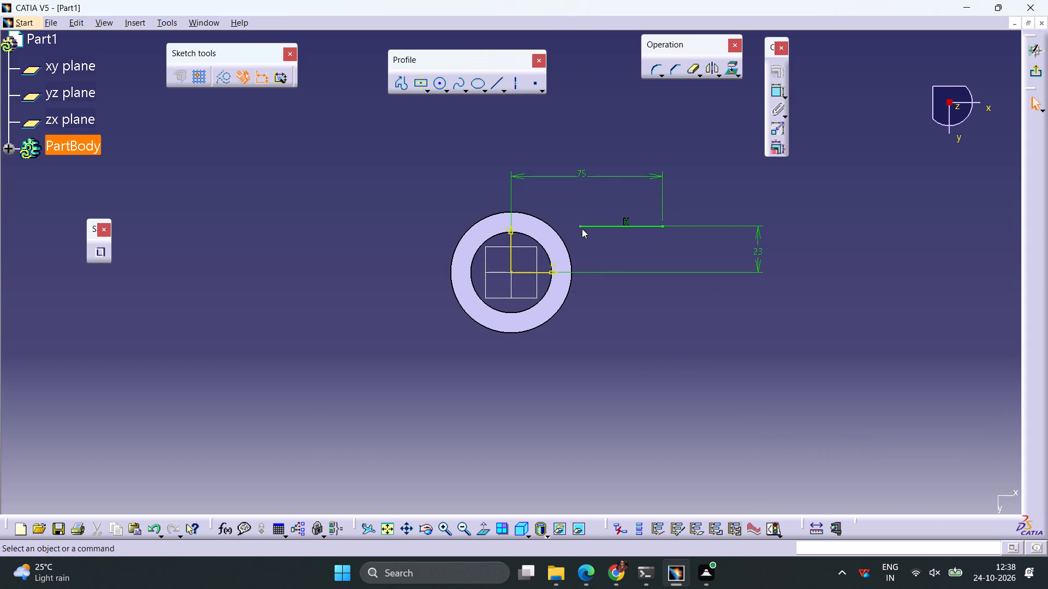
Constrain the line's inner endpoint to be coincident with the cylinder's outer circular edge.
{"action": "left_click", "coordinate": [579, 227]}
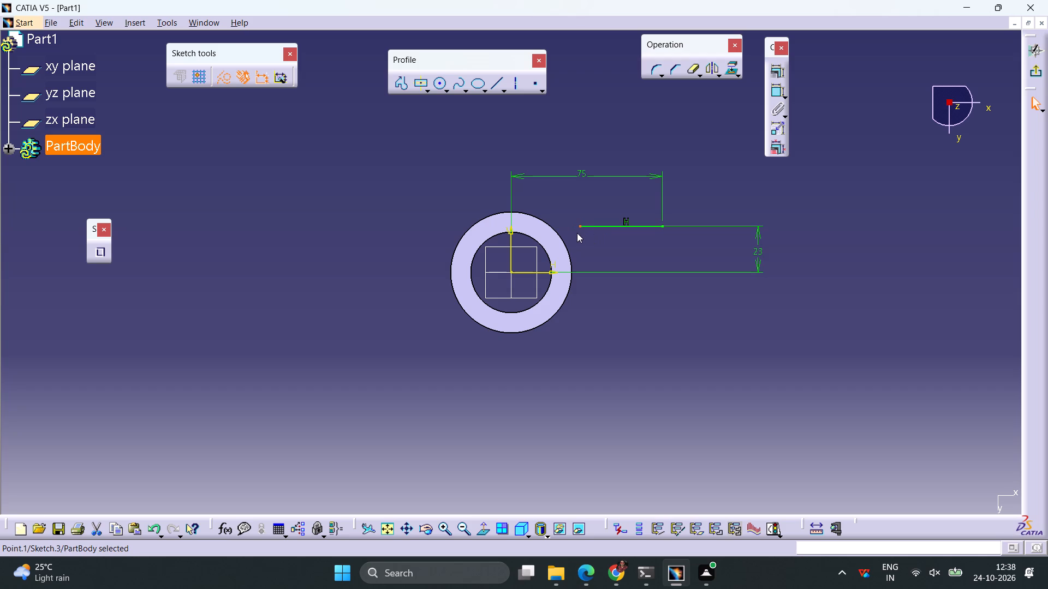
{"action": "left_click", "coordinate": [562, 242], "text": "ctrl"}
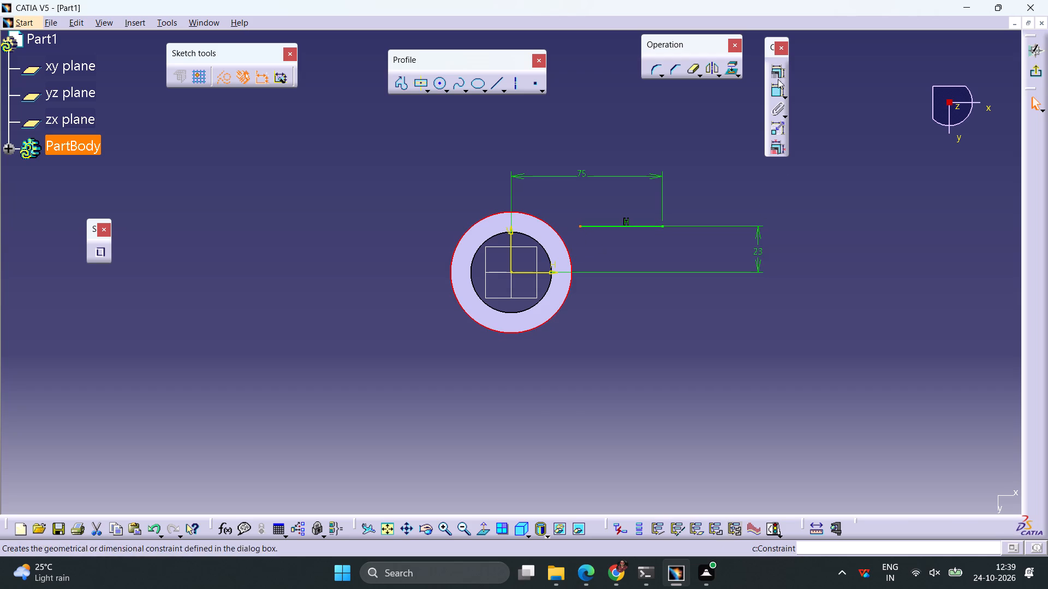
{"action": "left_click", "coordinate": [773, 76]}
{"action": "left_click", "coordinate": [968, 301]}
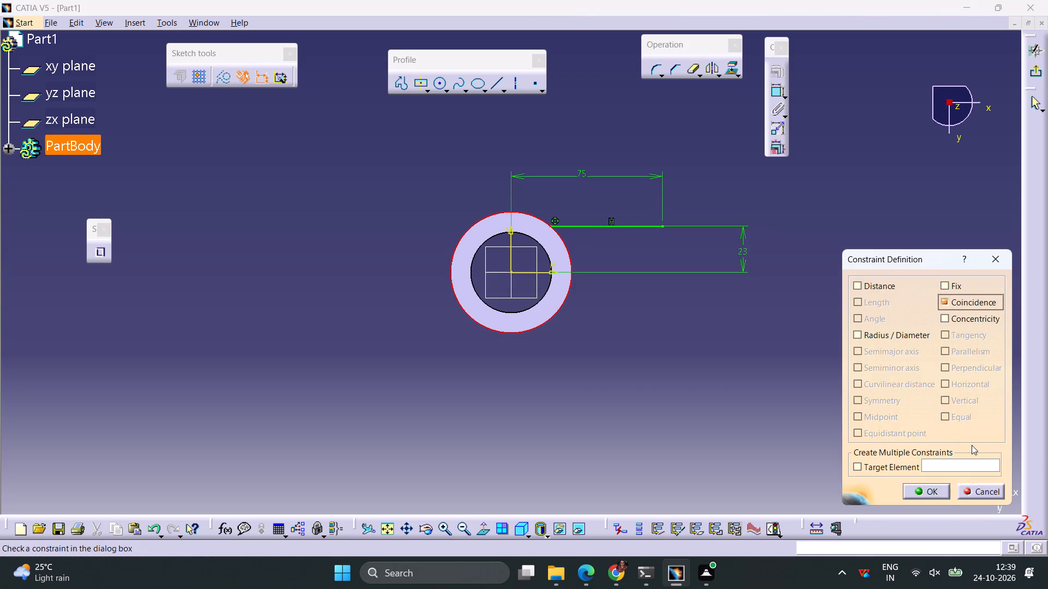
{"action": "left_click", "coordinate": [932, 491]}
{"action": "left_click", "coordinate": [873, 422]}
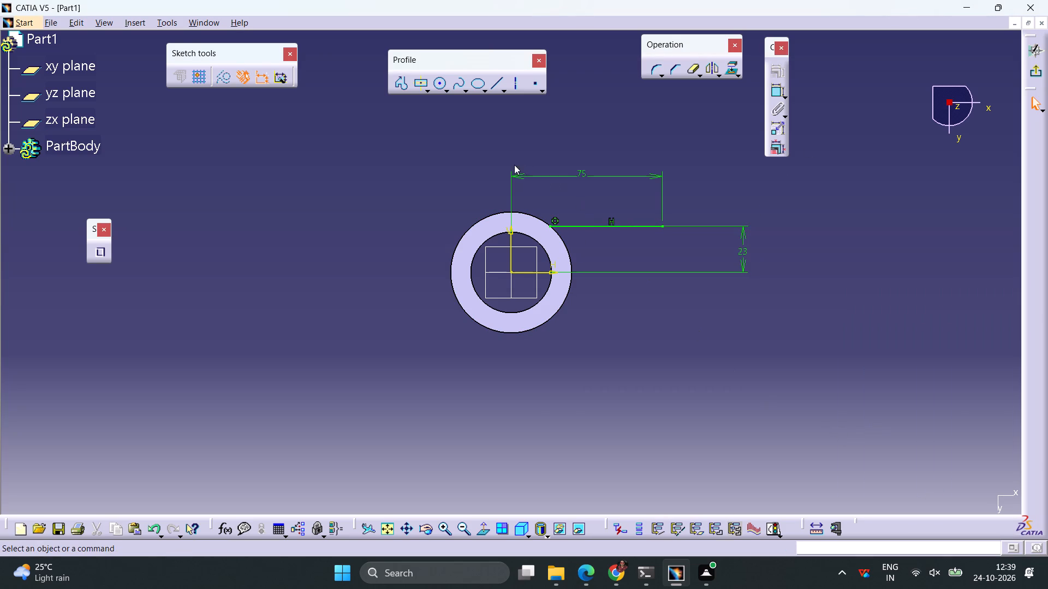
Sketch a second horizontal line about 100 mm long below the ring, roughly 65 mm from the horizontal axis.
{"action": "left_click", "coordinate": [495, 84]}
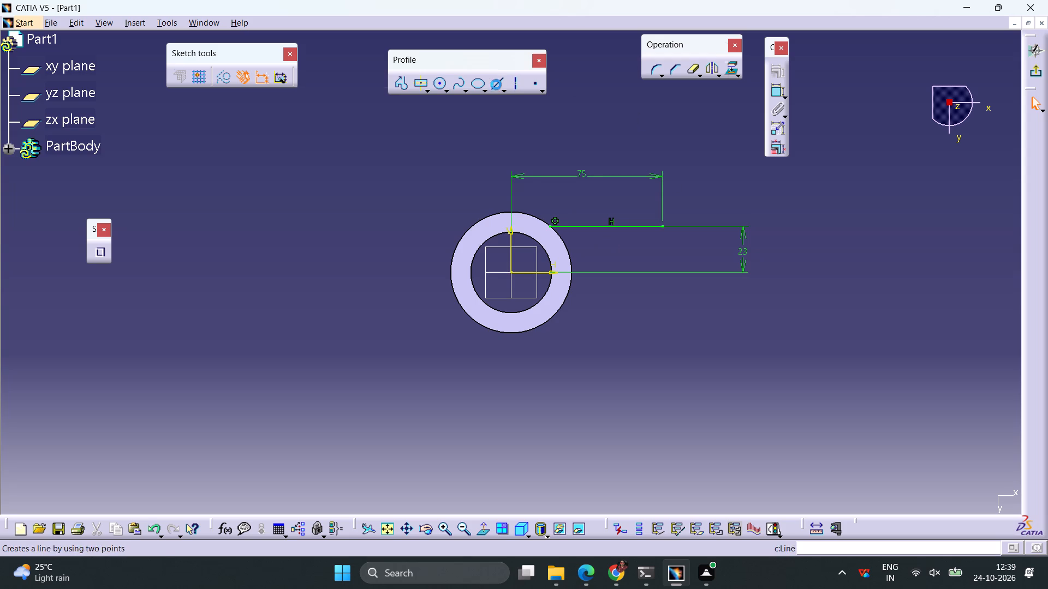
{"action": "left_click", "coordinate": [476, 405]}
{"action": "left_click", "coordinate": [680, 405]}
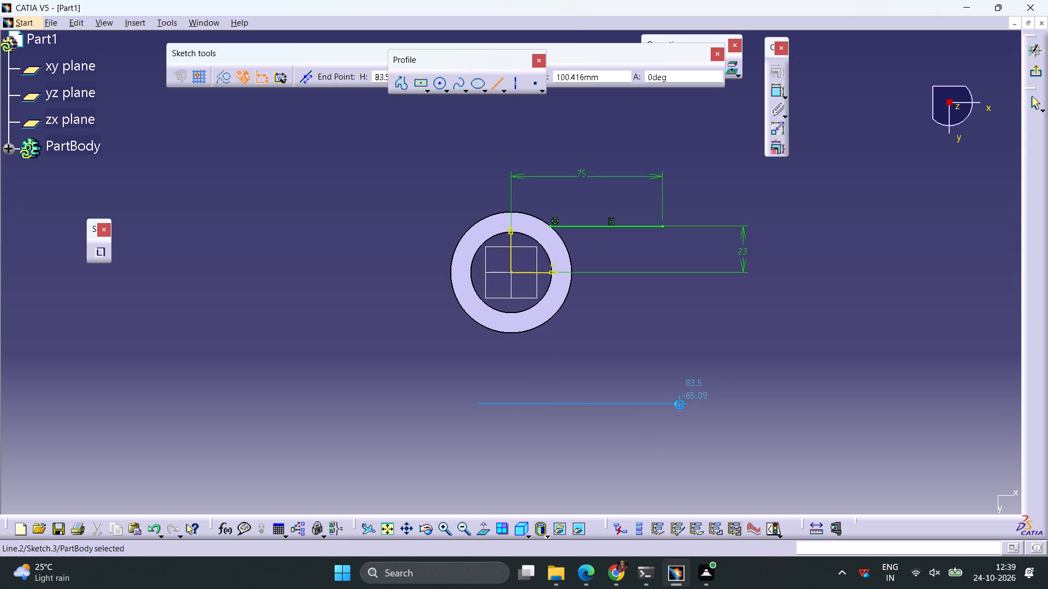
{"action": "left_click", "coordinate": [740, 400]}
Dimension the distance from the vertical axis to the lower line's outer endpoint at 75 mm.
{"action": "left_click", "coordinate": [682, 402]}
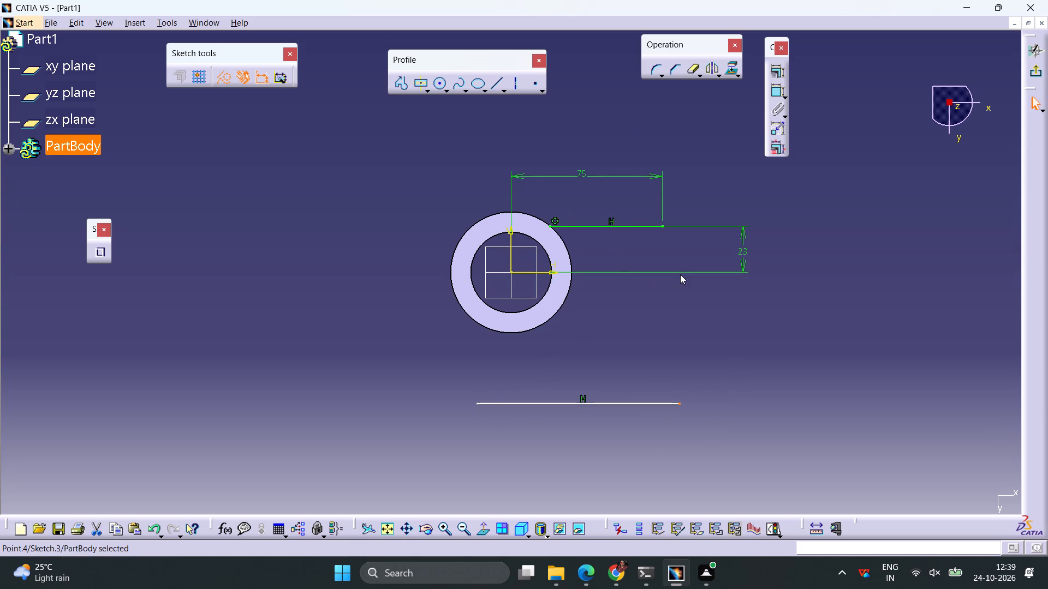
{"action": "left_click", "coordinate": [776, 94]}
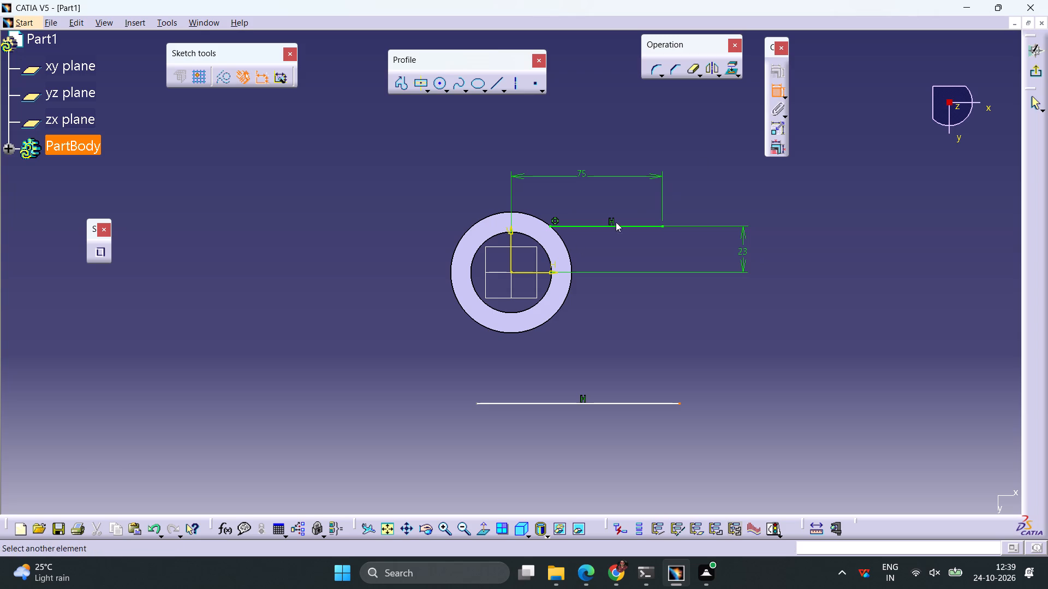
{"action": "left_click", "coordinate": [512, 261]}
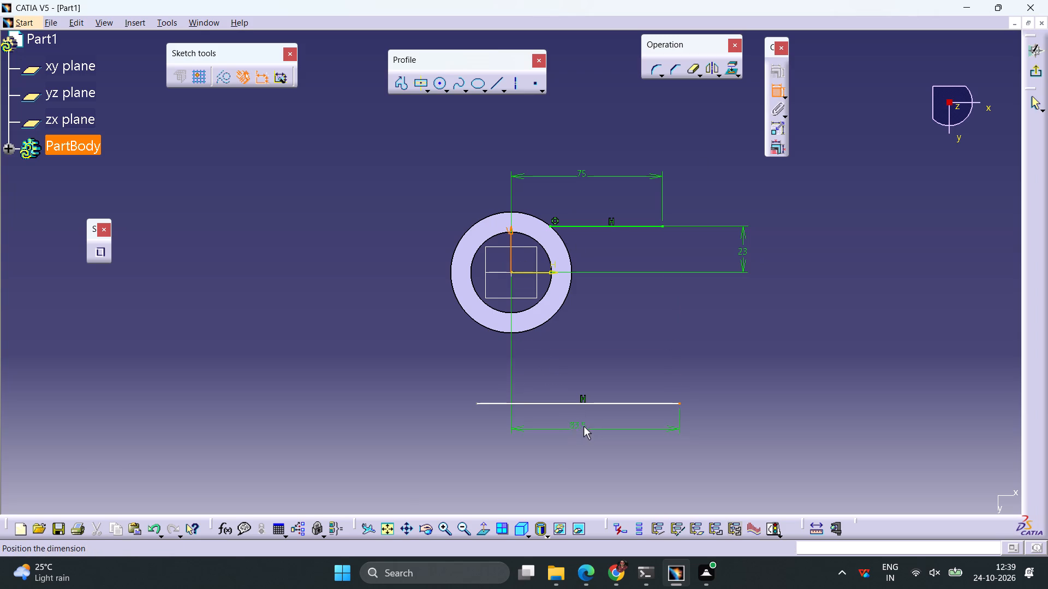
{"action": "left_click", "coordinate": [585, 425]}
{"action": "double_click", "coordinate": [582, 425]}
{"action": "type", "text": "75"}
{"action": "key", "text": "Return"}
{"action": "left_click", "coordinate": [741, 397]}
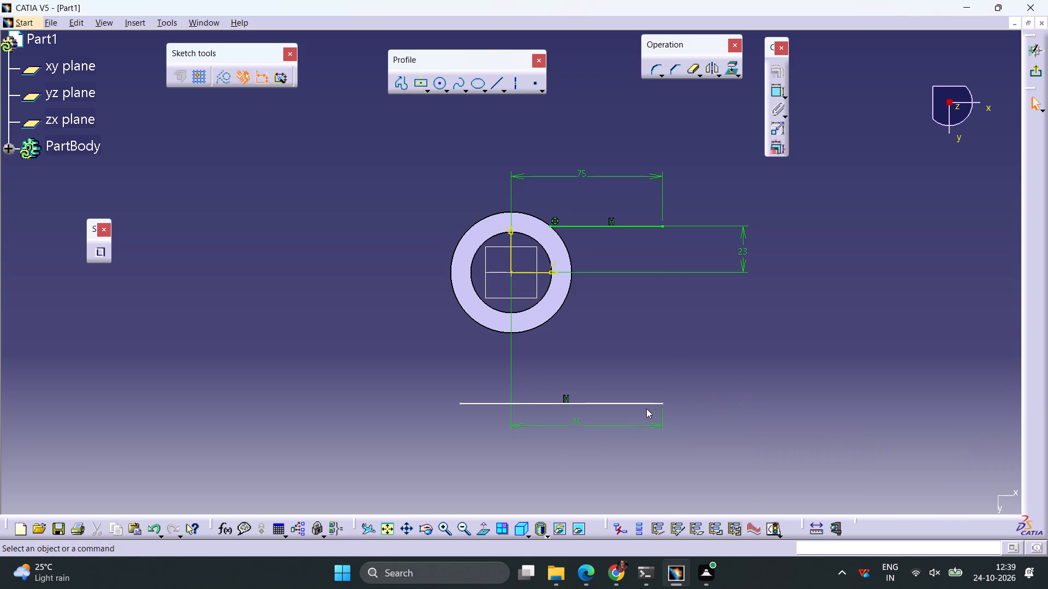
Dimension the lower line's distance from the horizontal axis at 23 mm.
{"action": "left_click", "coordinate": [630, 405]}
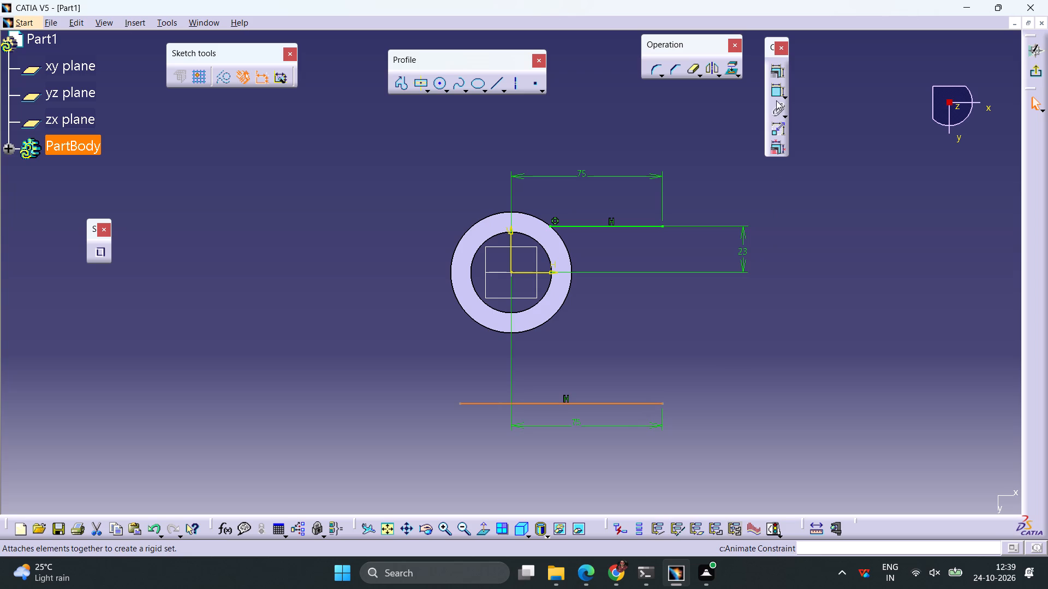
{"action": "left_click", "coordinate": [776, 93]}
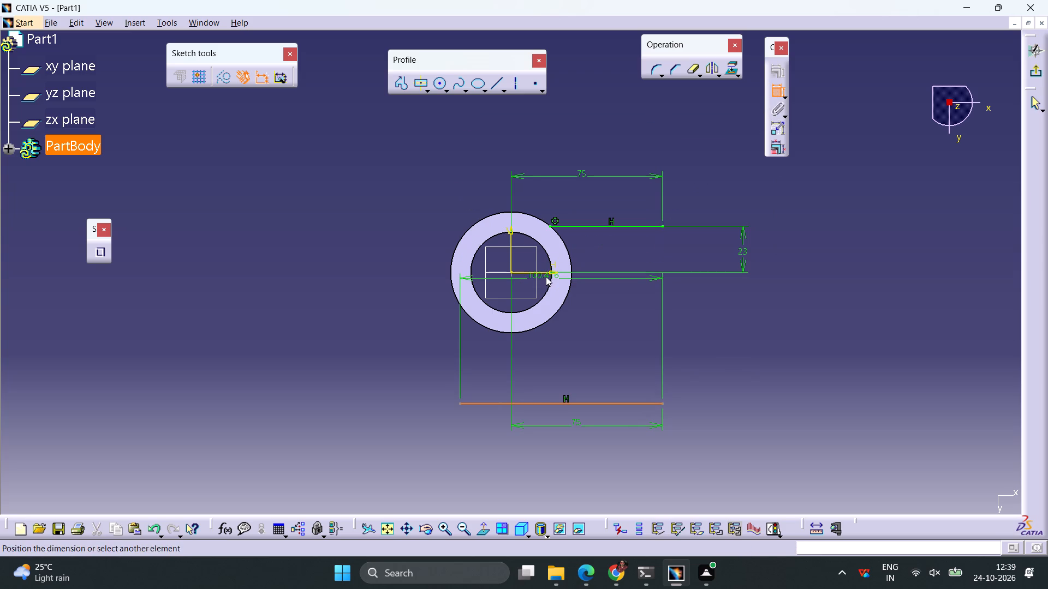
{"action": "left_click", "coordinate": [549, 274]}
{"action": "left_click", "coordinate": [802, 343]}
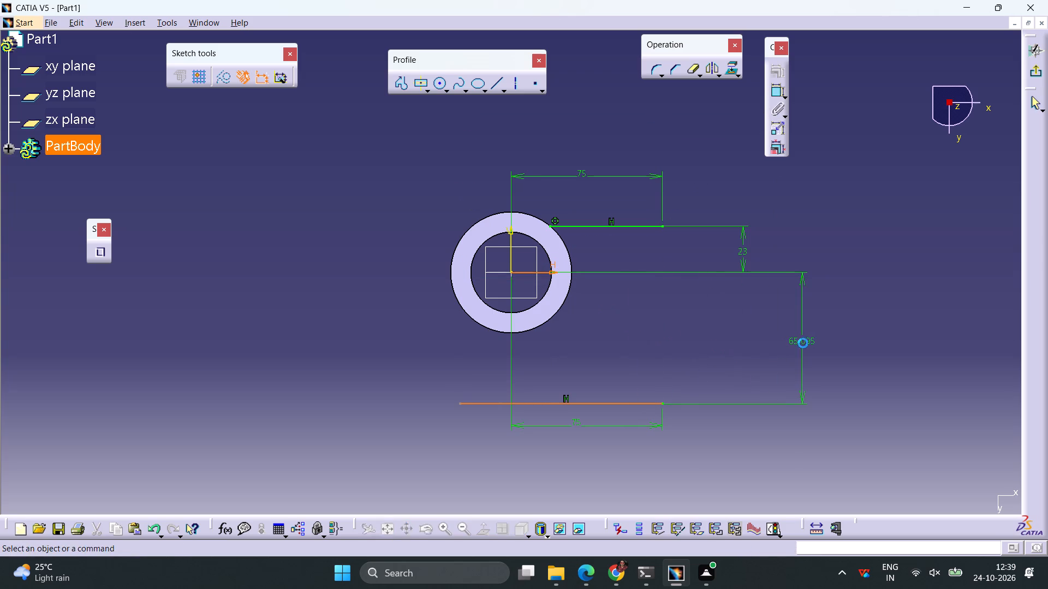
{"action": "double_click", "coordinate": [806, 342]}
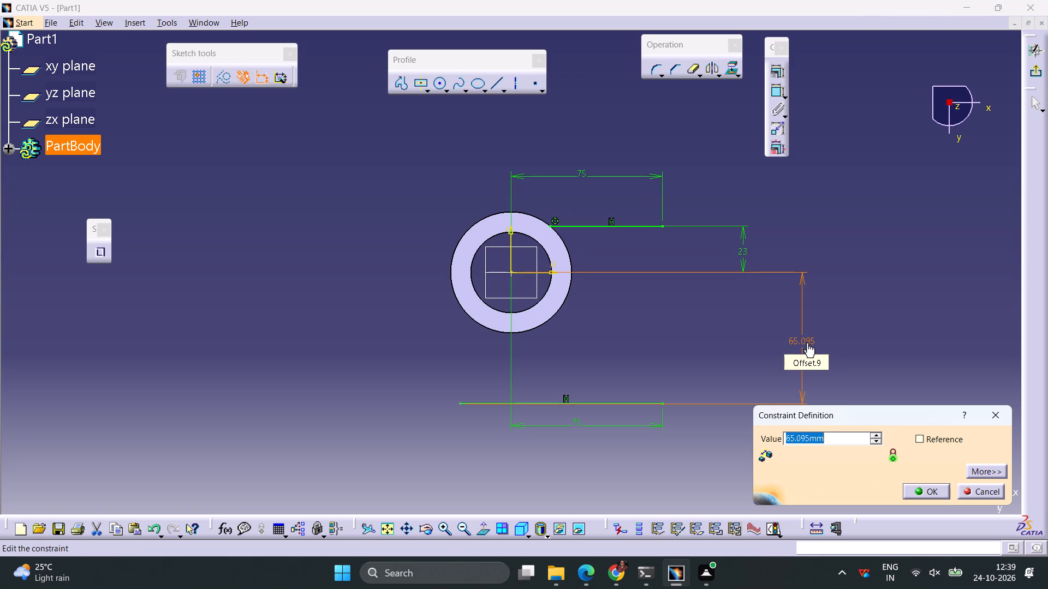
{"action": "type", "text": "23"}
{"action": "key", "text": "Return"}
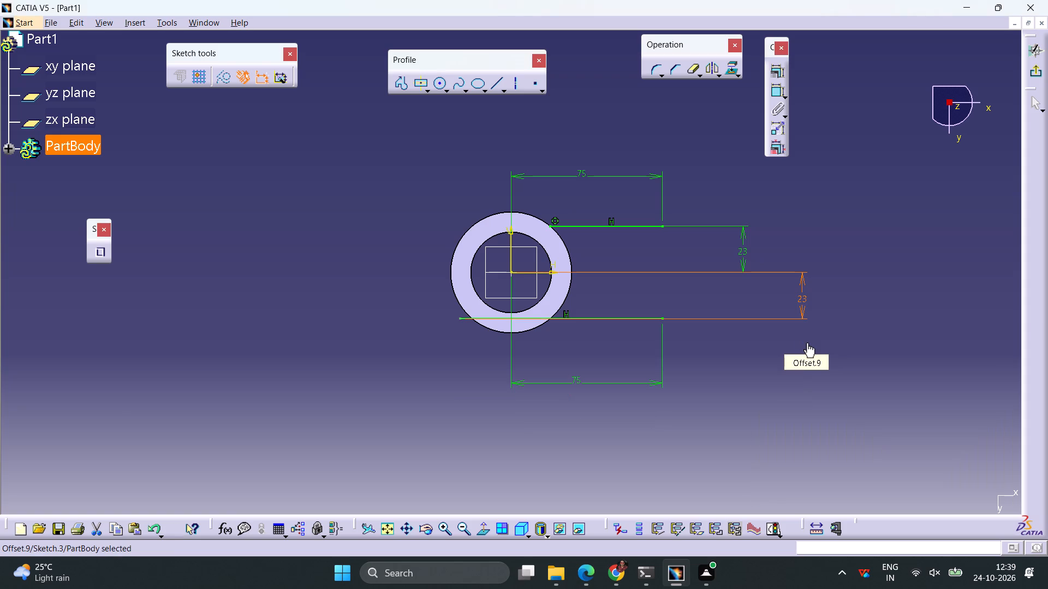
{"action": "left_click", "coordinate": [749, 405]}
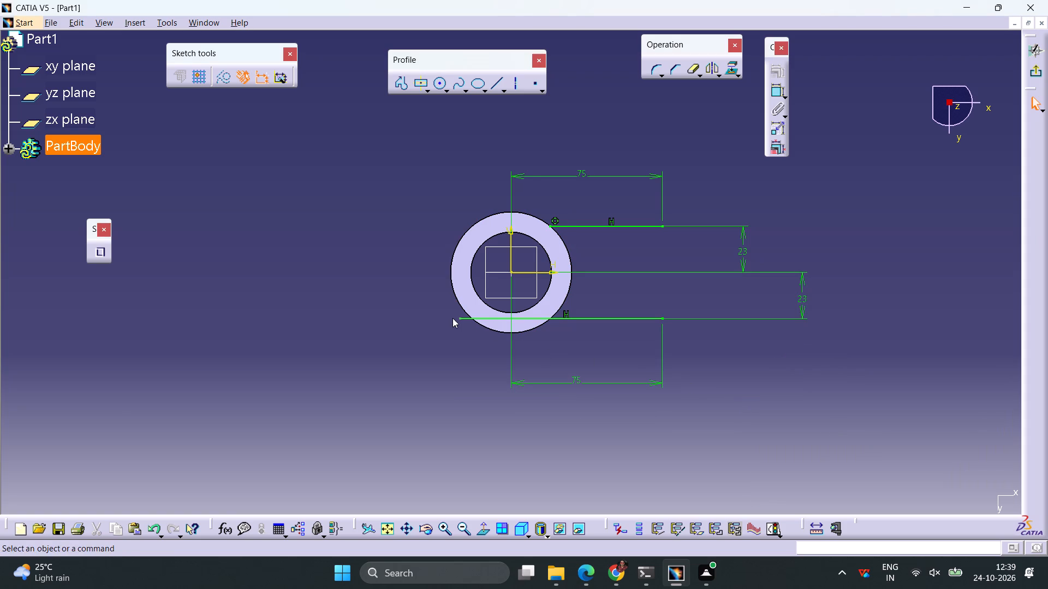
Constrain the lower line's free endpoint to be coincident with the cylinder's outer circular edge.
{"action": "left_click", "coordinate": [460, 318]}
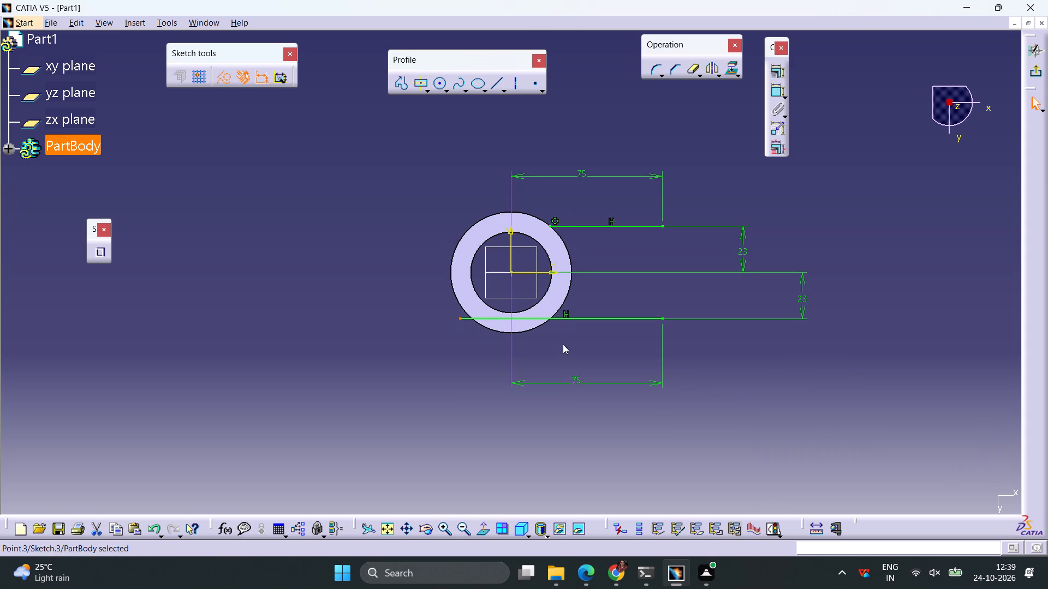
{"action": "left_click", "coordinate": [547, 323], "text": "ctrl"}
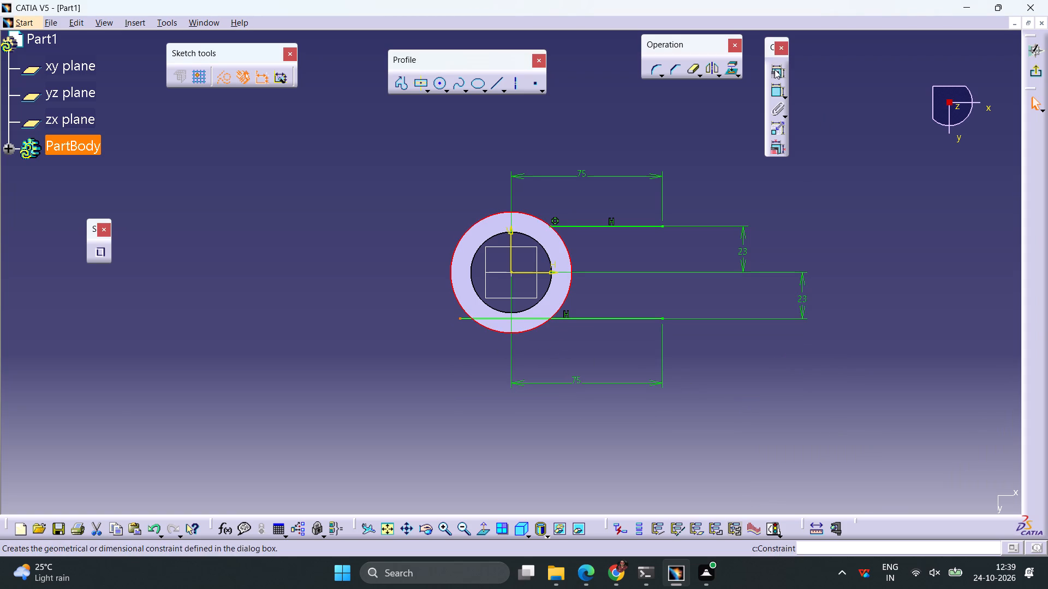
{"action": "left_click", "coordinate": [775, 69]}
{"action": "left_click", "coordinate": [952, 302]}
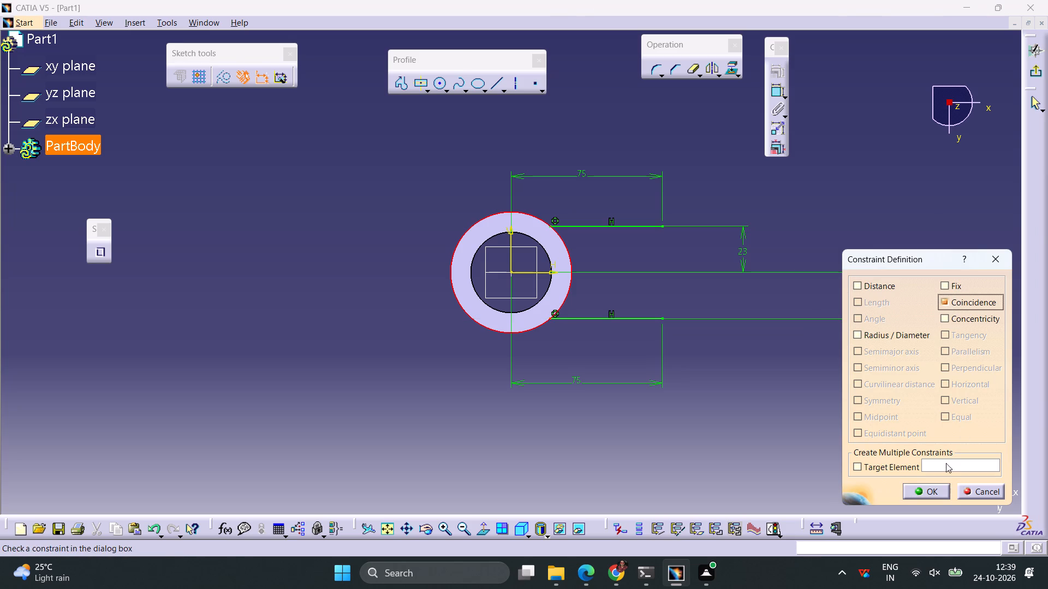
{"action": "left_click", "coordinate": [926, 494]}
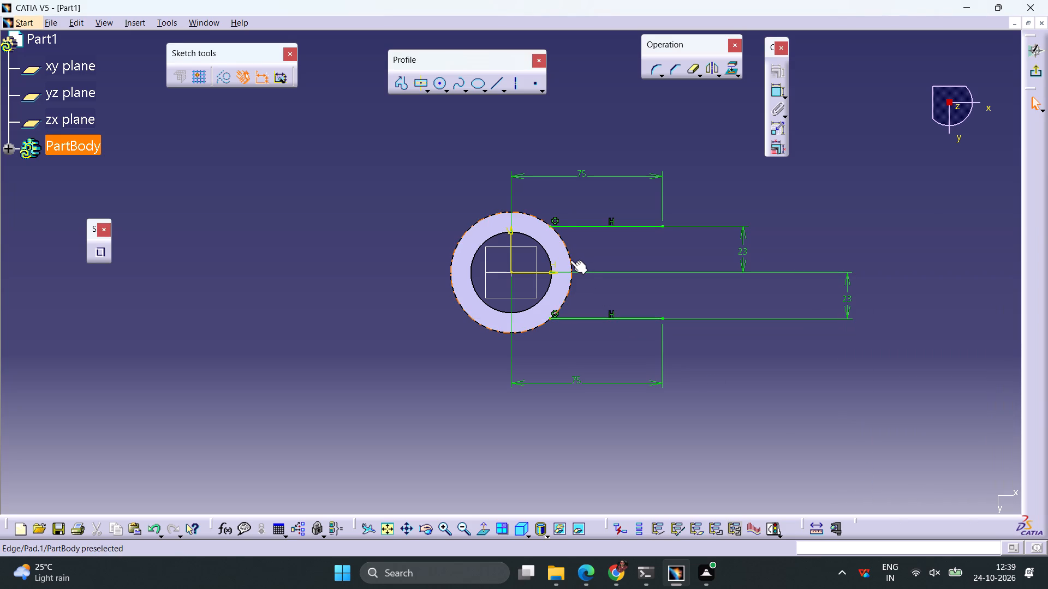
Project the cylinder's outer circular edge onto the sketch plane.
{"action": "left_click", "coordinate": [570, 260]}
{"action": "left_click", "coordinate": [729, 72]}
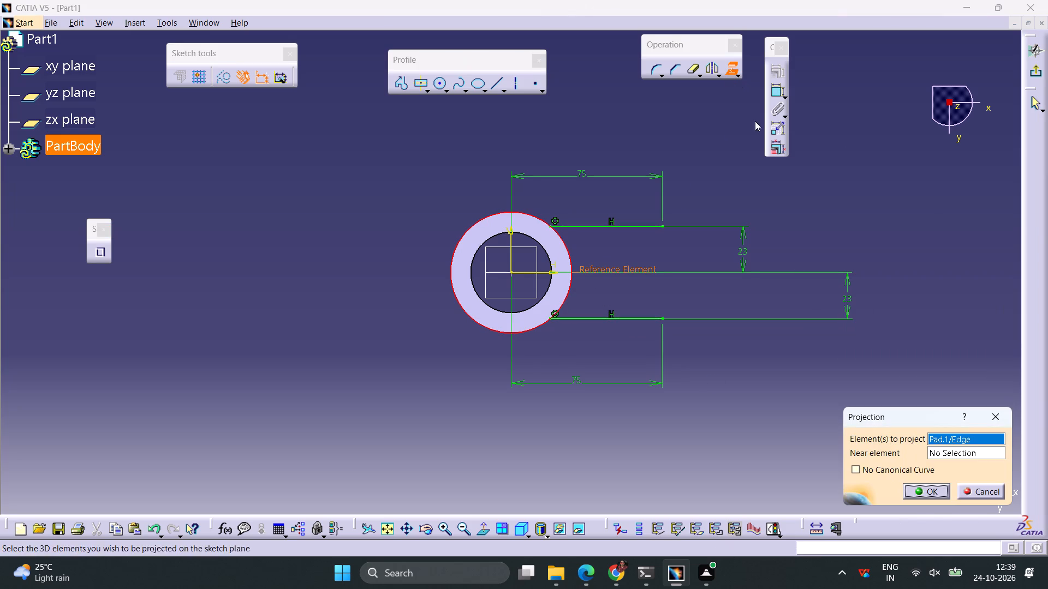
{"action": "left_click", "coordinate": [936, 492]}
{"action": "left_click", "coordinate": [849, 432]}
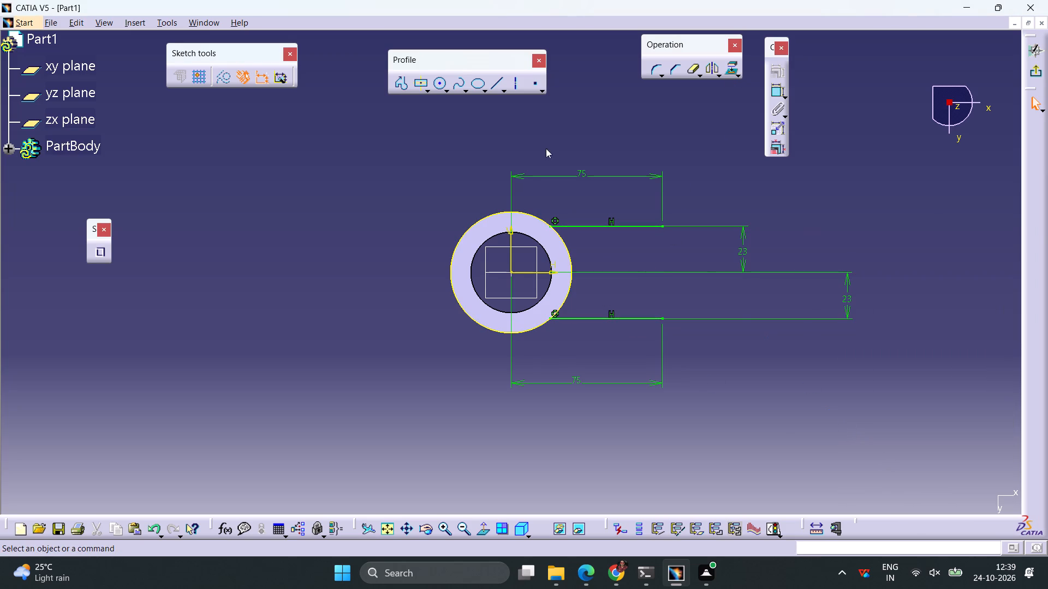
Quick Trim the projected circle, keeping only the arc between the two horizontal lines' inner endpoints.
{"action": "left_click", "coordinate": [691, 70]}
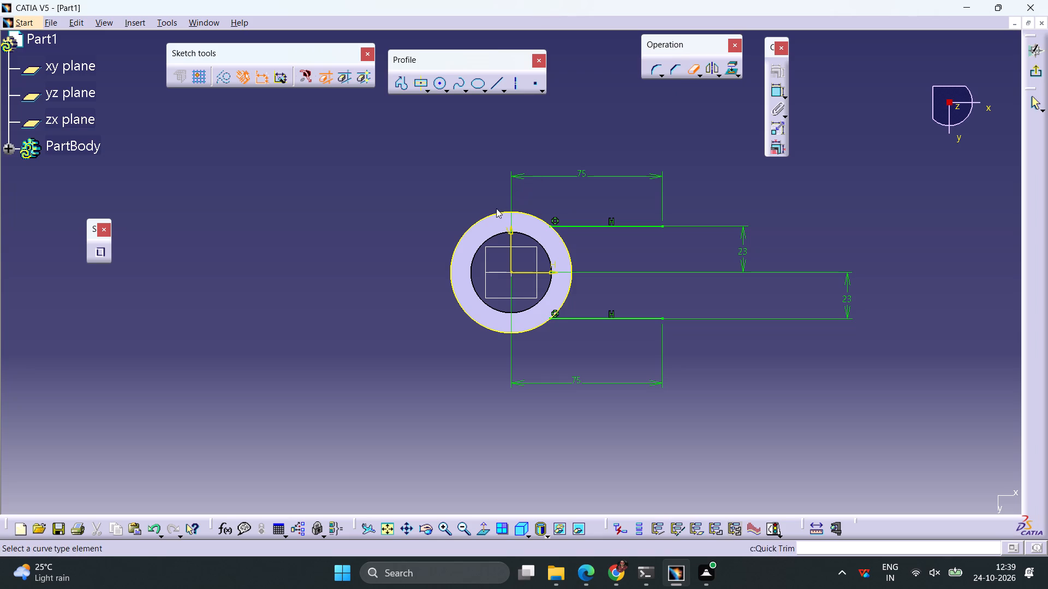
{"action": "left_click", "coordinate": [490, 214]}
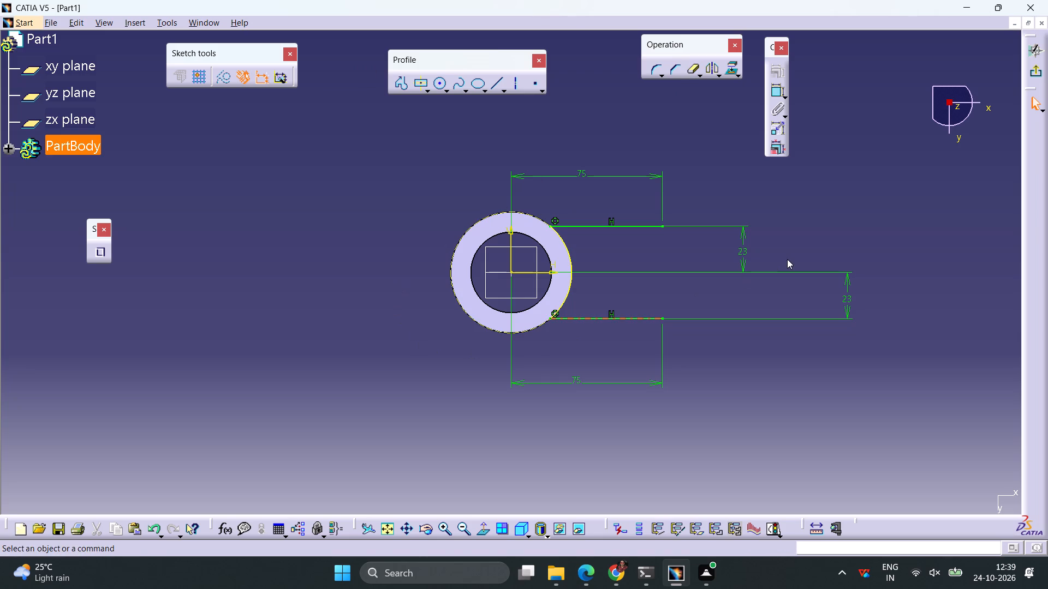
Close the profile with an outward-bulging three-point arc joining the two lines' outer endpoints, tangent to the lower line, and exit the sketch.
{"action": "left_click", "coordinate": [448, 89]}
{"action": "left_click", "coordinate": [563, 105]}
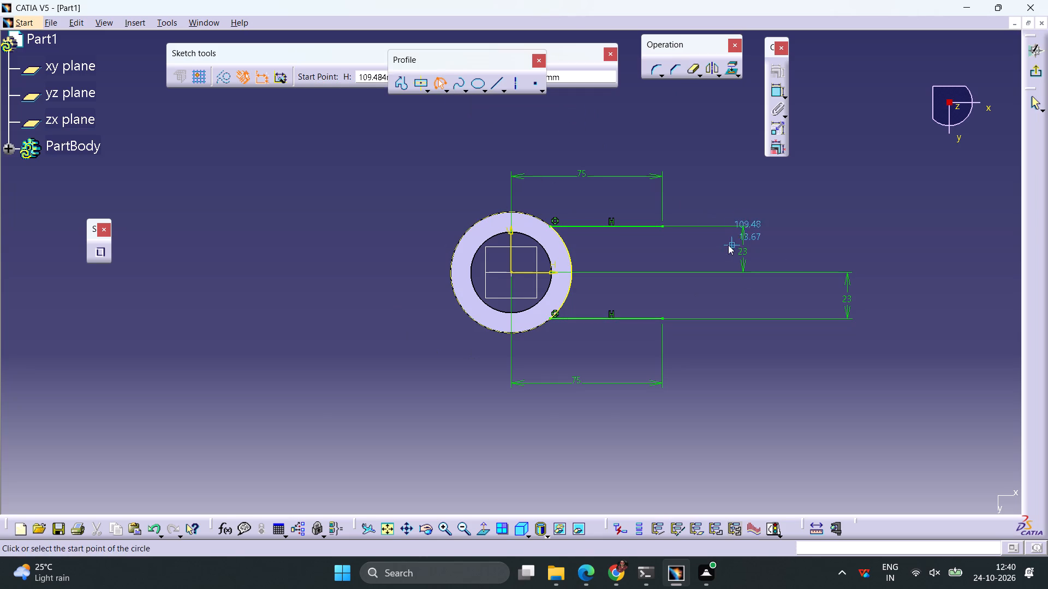
{"action": "left_click", "coordinate": [662, 226]}
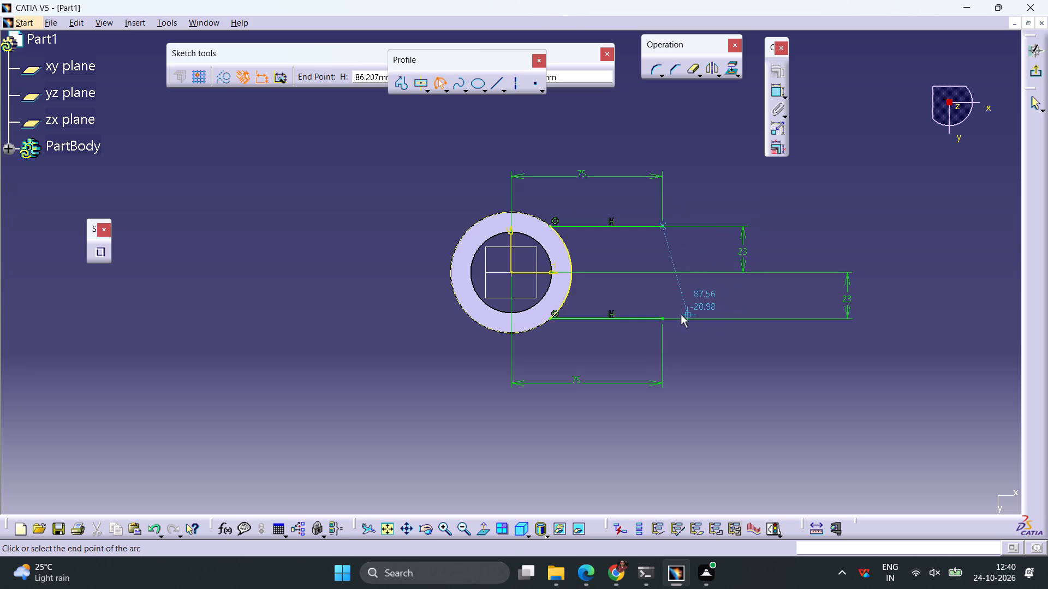
{"action": "left_click", "coordinate": [660, 319]}
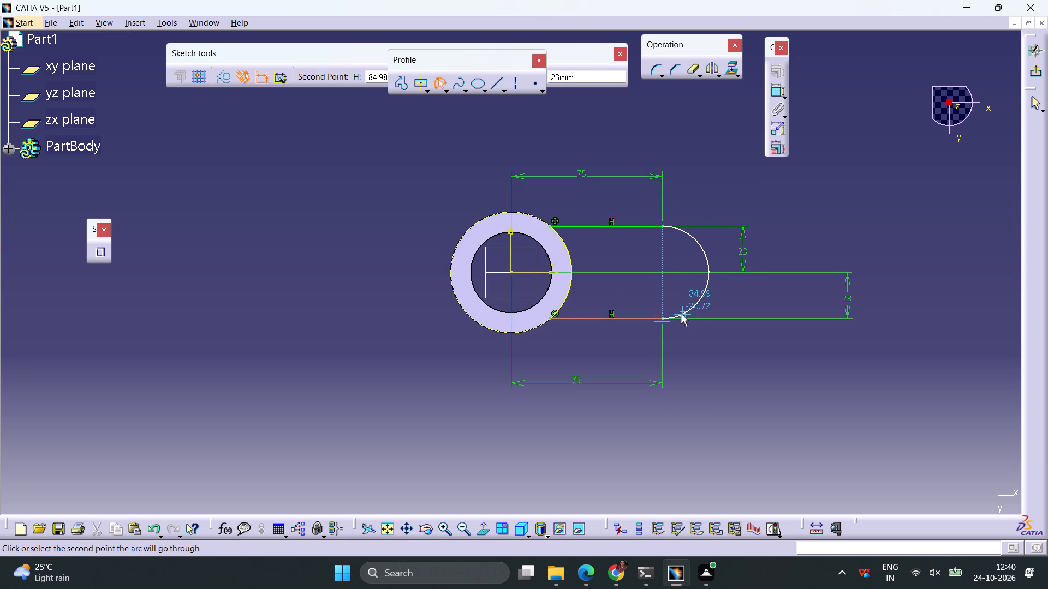
{"action": "left_click", "coordinate": [681, 314]}
{"action": "left_click", "coordinate": [712, 344]}
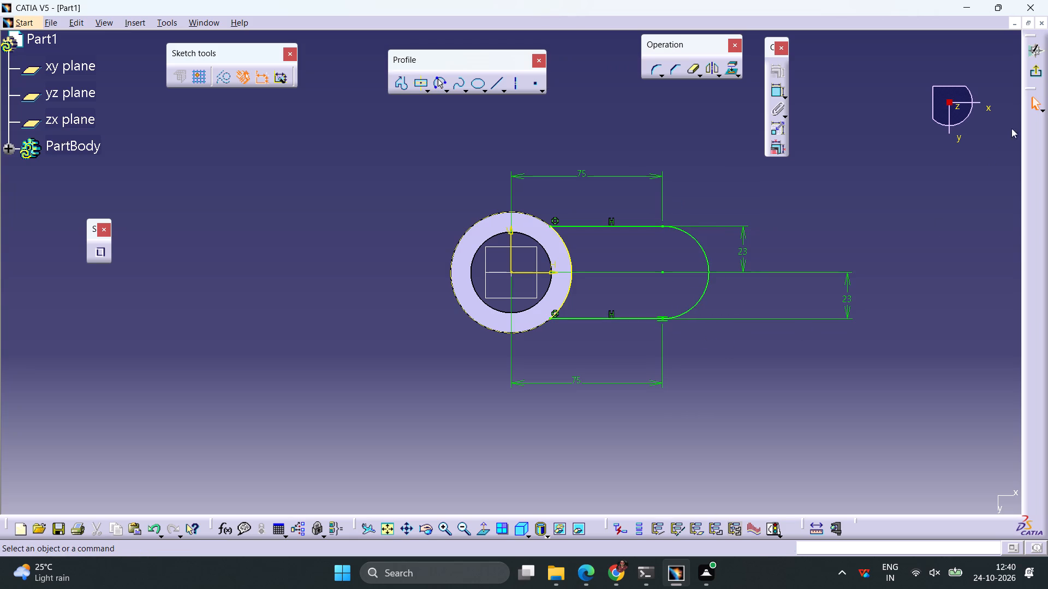
{"action": "left_click", "coordinate": [1036, 72]}
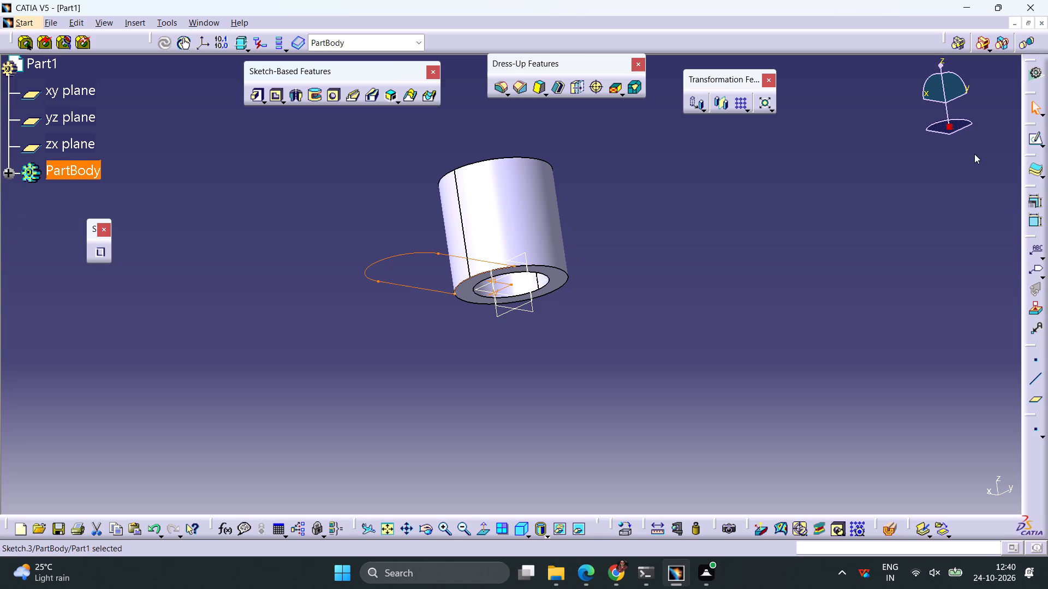
Pad the arm sketch 15 mm with the direction reversed so it rises alongside the cylinder.
{"action": "left_click", "coordinate": [257, 98]}
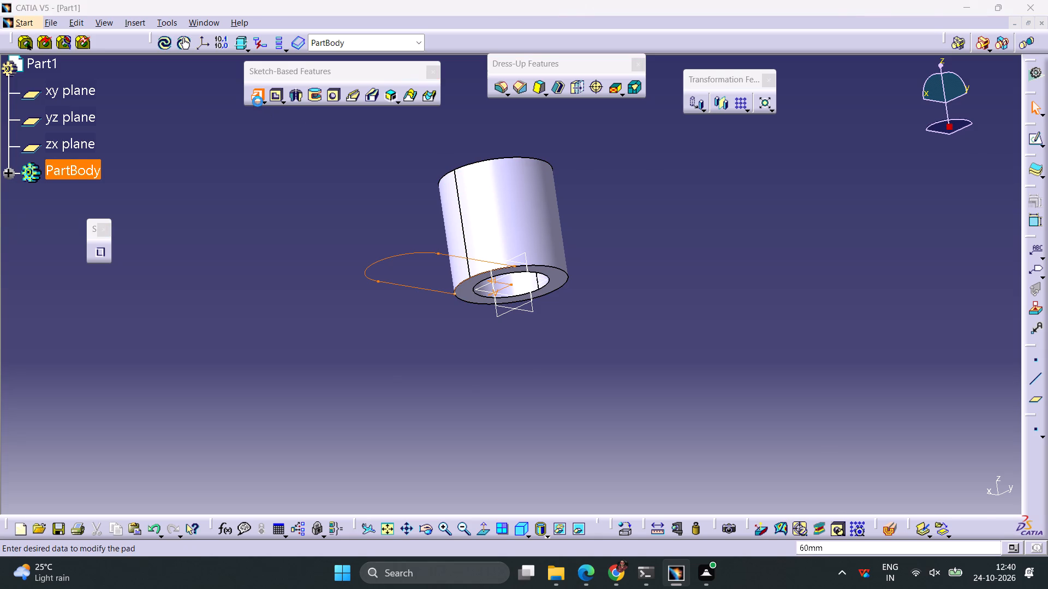
{"action": "type", "text": "15"}
{"action": "left_click", "coordinate": [879, 442]}
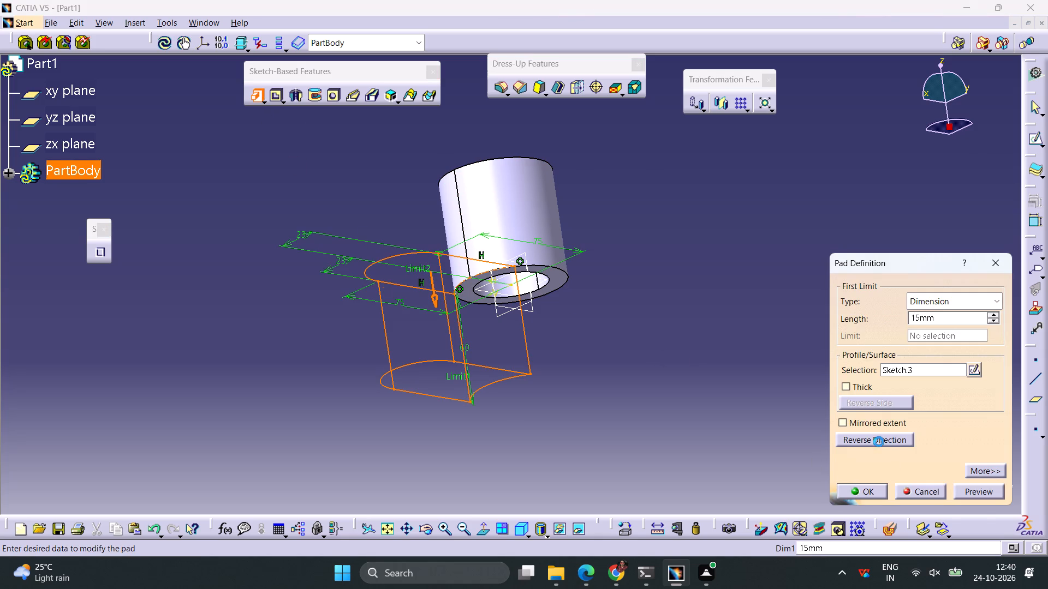
{"action": "left_click", "coordinate": [981, 475]}
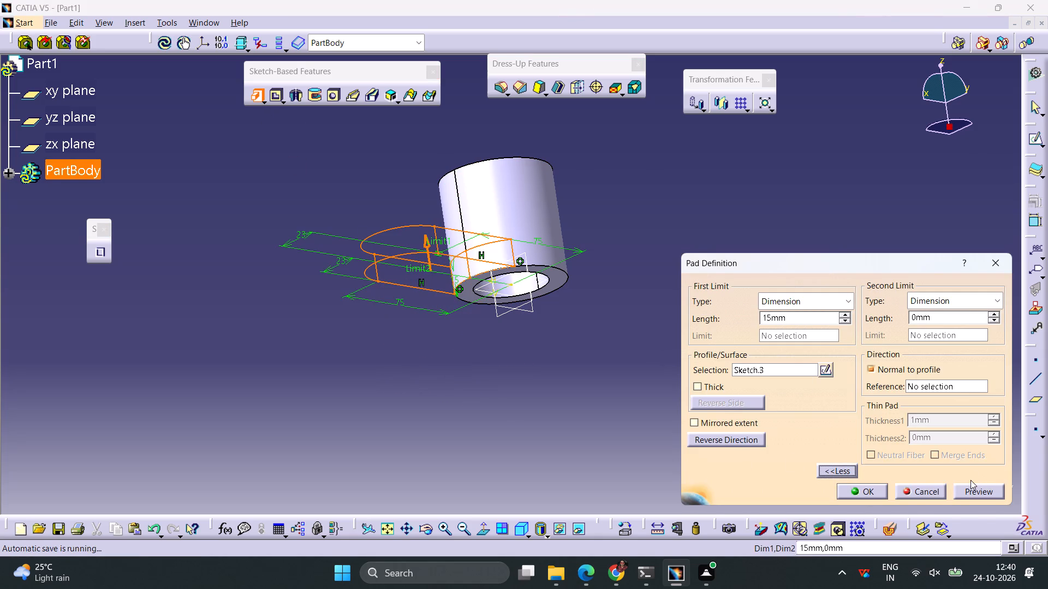
{"action": "left_click", "coordinate": [874, 494]}
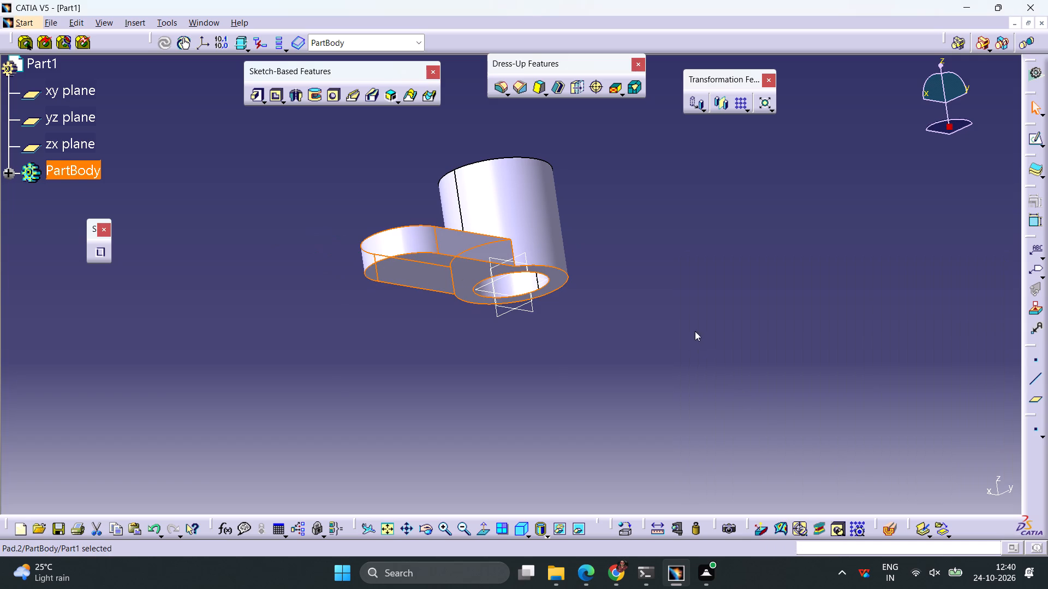
Open a sketch on the arm's top face and draw a circle about 21.5 mm in diameter beyond the arm's rounded end.
{"action": "middle_click_drag", "start_coordinate": [695, 331], "coordinate": [906, 336]}
{"action": "right_click_drag", "start_coordinate": [695, 331], "coordinate": [903, 337]}
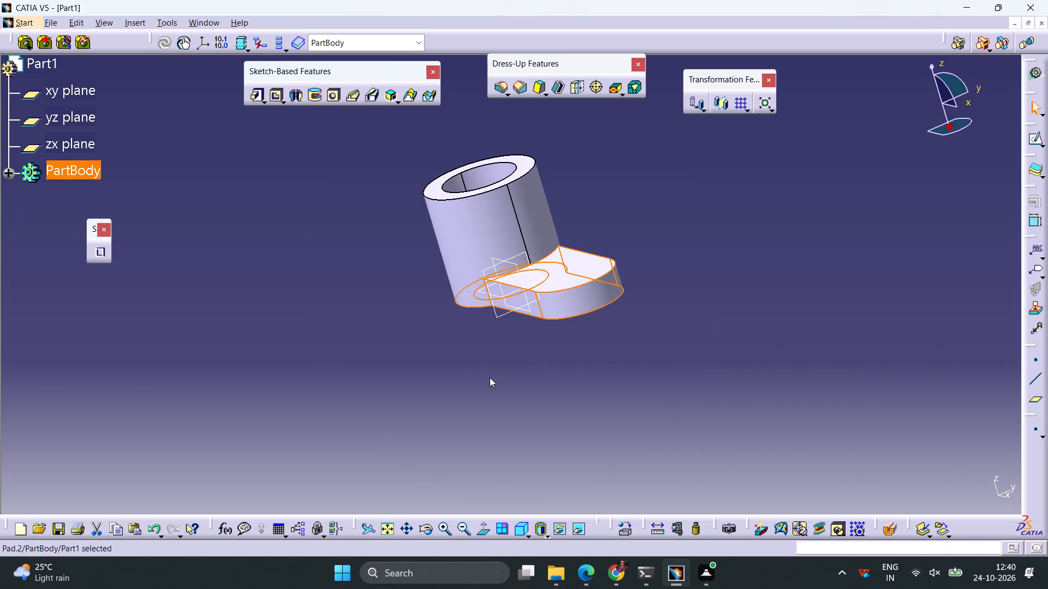
{"action": "left_click_drag", "start_coordinate": [490, 377], "coordinate": [592, 383]}
{"action": "left_click", "coordinate": [574, 274]}
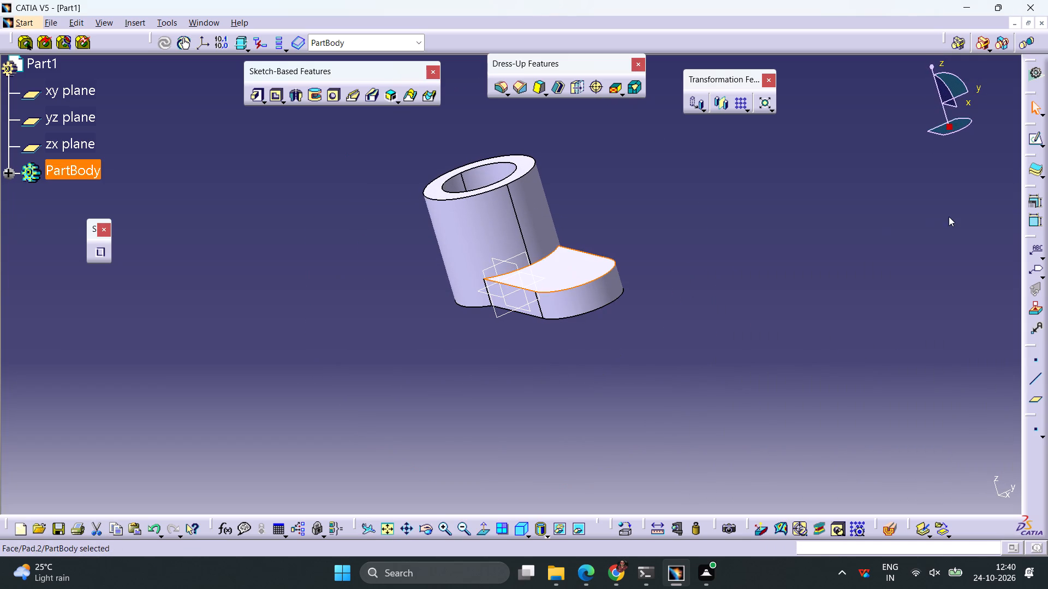
{"action": "left_click", "coordinate": [1035, 136]}
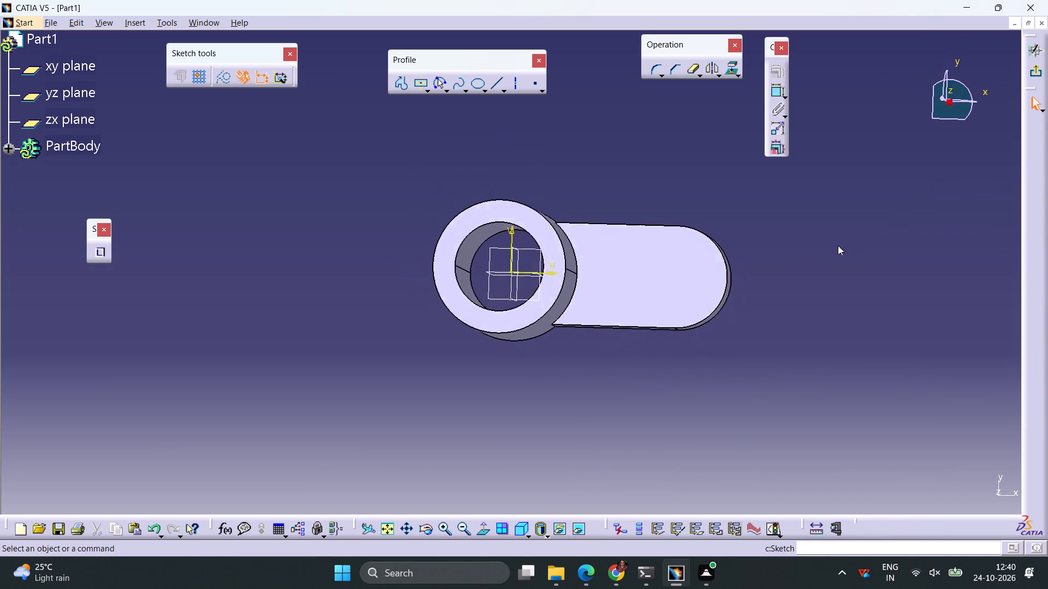
{"action": "left_click", "coordinate": [445, 90]}
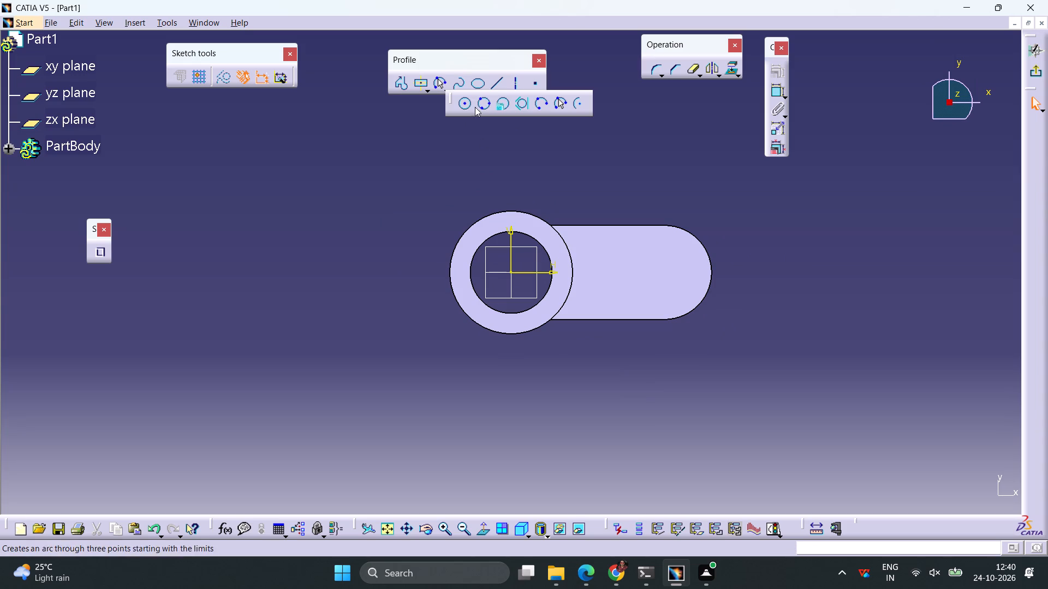
{"action": "left_click", "coordinate": [466, 107]}
{"action": "left_click", "coordinate": [853, 215]}
{"action": "left_click", "coordinate": [875, 211]}
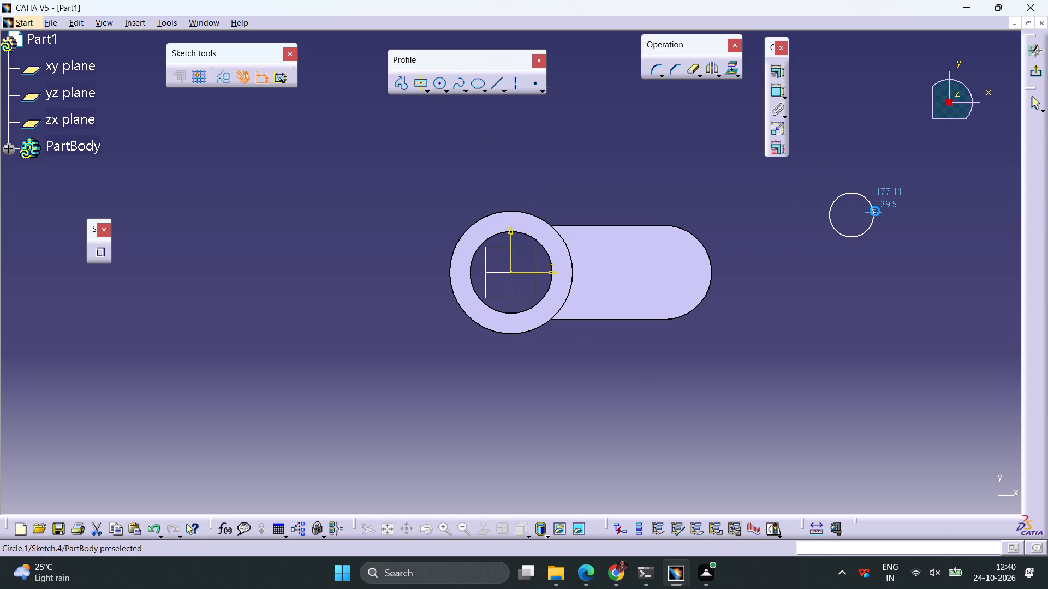
Dimension the circle's diameter and set it to 20 mm.
{"action": "left_click", "coordinate": [778, 90]}
{"action": "left_click", "coordinate": [918, 273]}
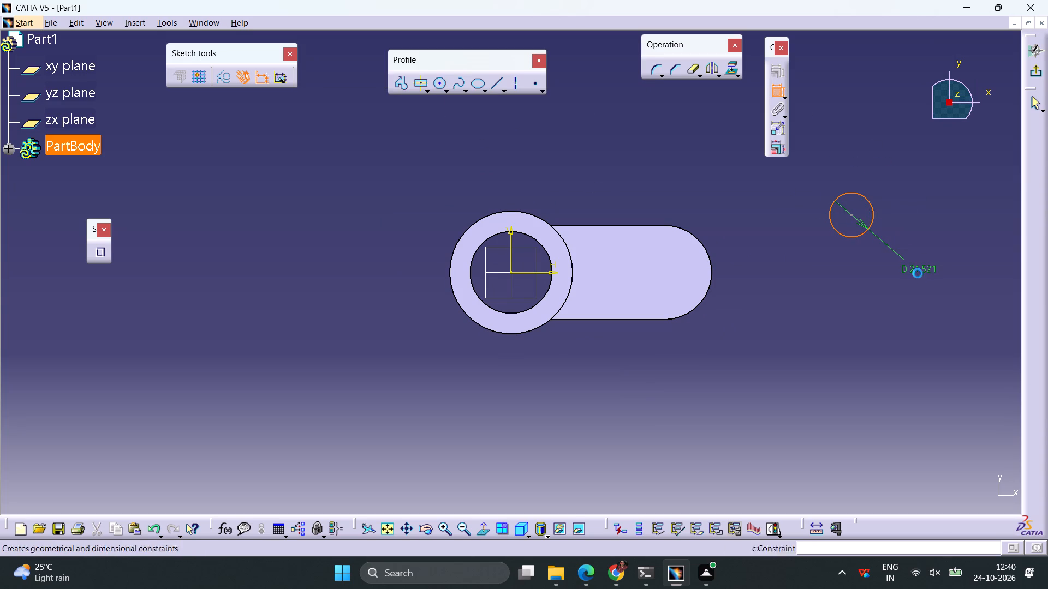
{"action": "double_click", "coordinate": [927, 272]}
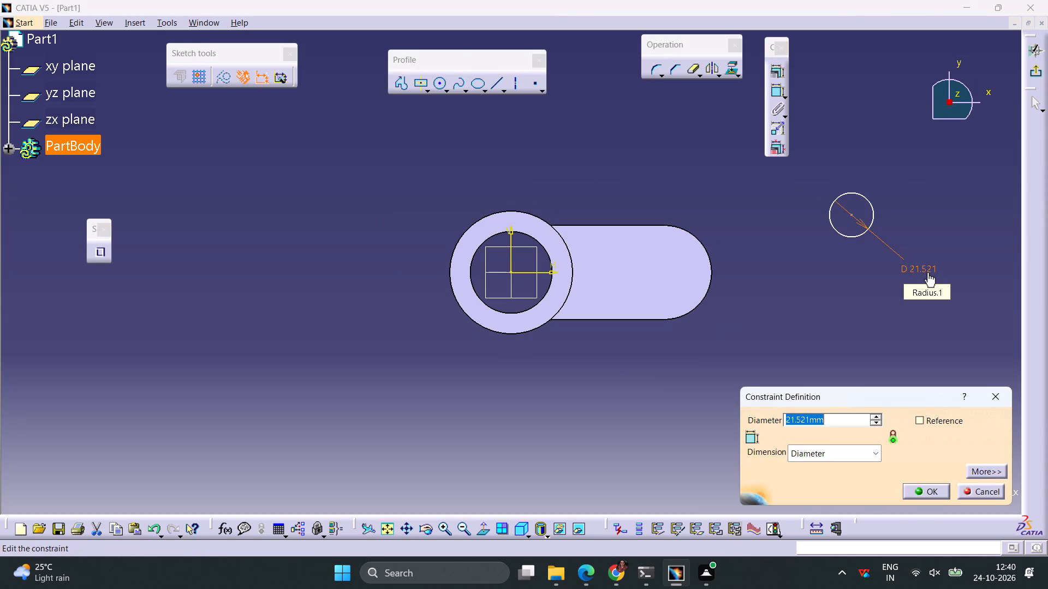
{"action": "type", "text": "20"}
{"action": "key", "text": "Return"}
{"action": "left_click", "coordinate": [831, 309]}
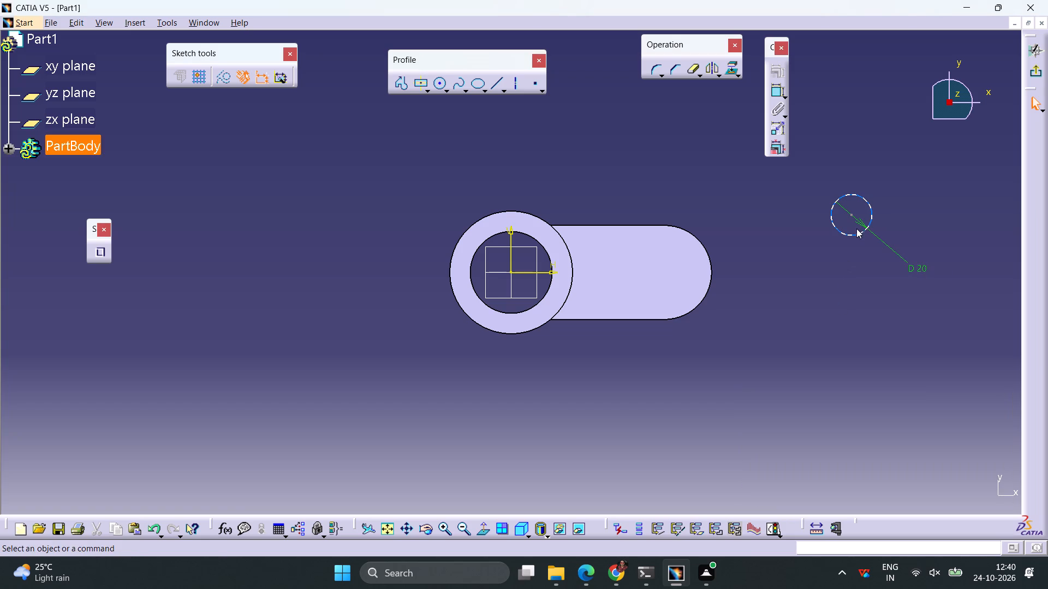
Constrain the circle concentric with the arm's rounded end edge and exit the sketch.
{"action": "left_click", "coordinate": [862, 233]}
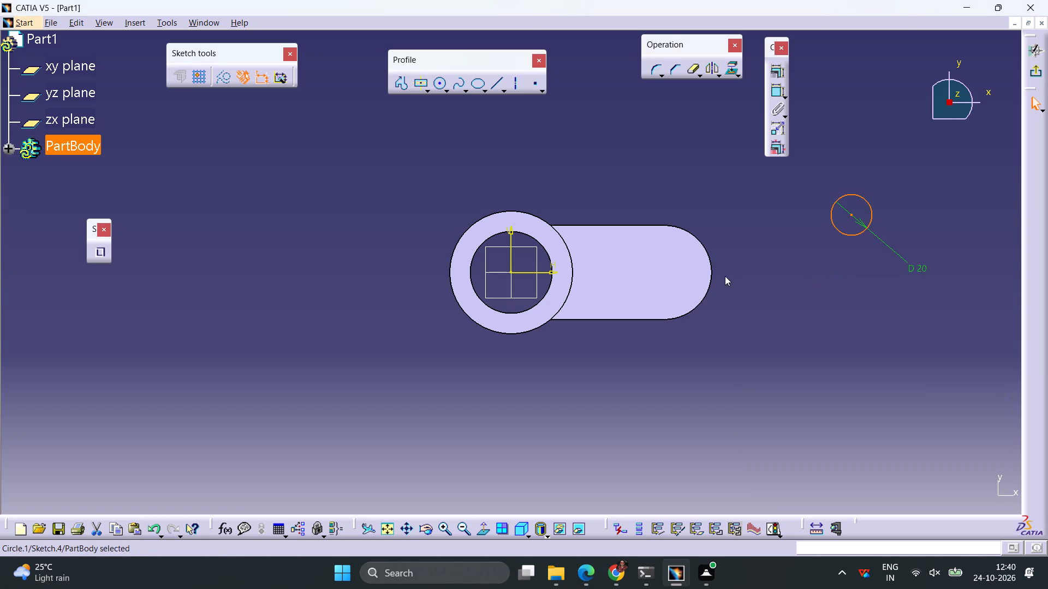
{"action": "left_click", "coordinate": [710, 273], "text": "ctrl"}
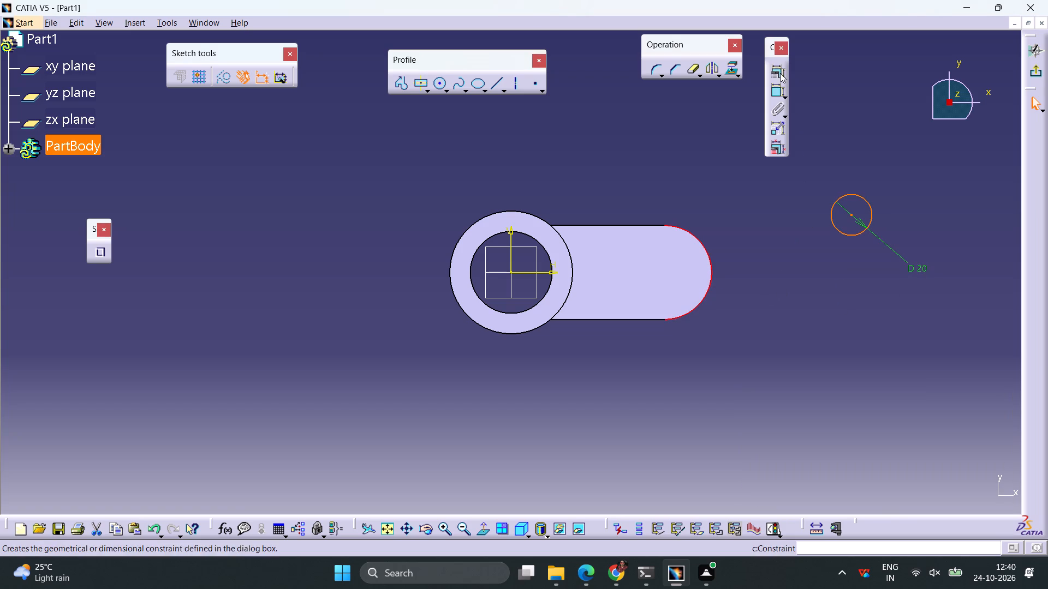
{"action": "left_click", "coordinate": [780, 73]}
{"action": "left_click", "coordinate": [960, 318]}
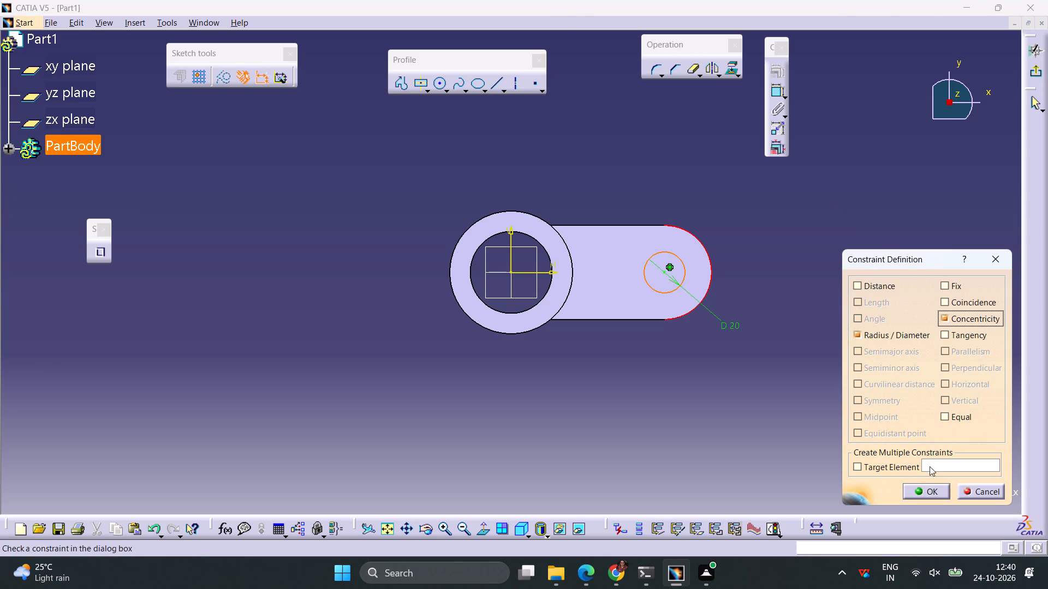
{"action": "left_click", "coordinate": [928, 490]}
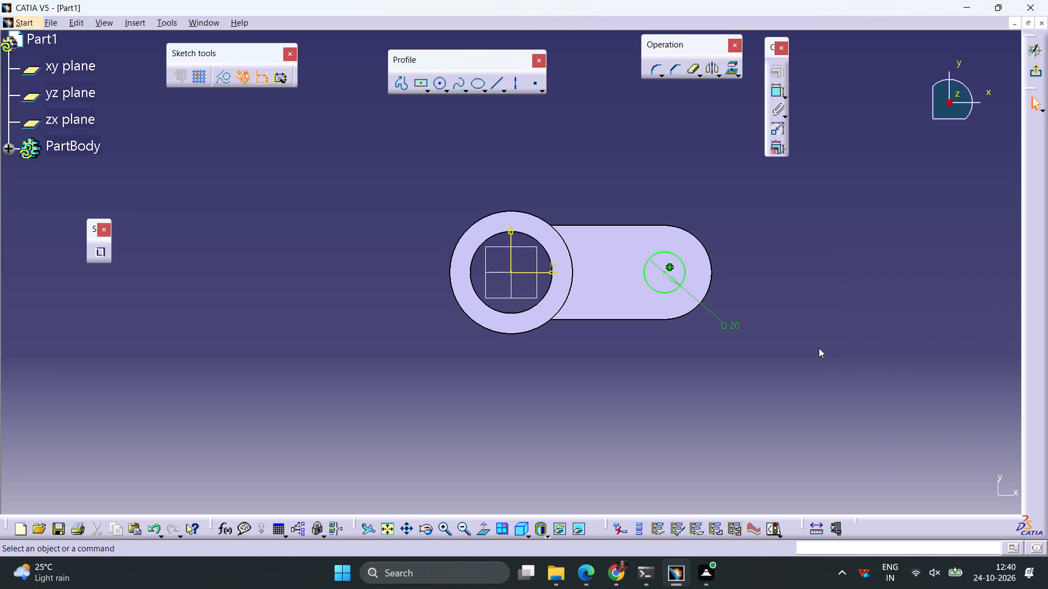
{"action": "left_click", "coordinate": [1040, 71]}
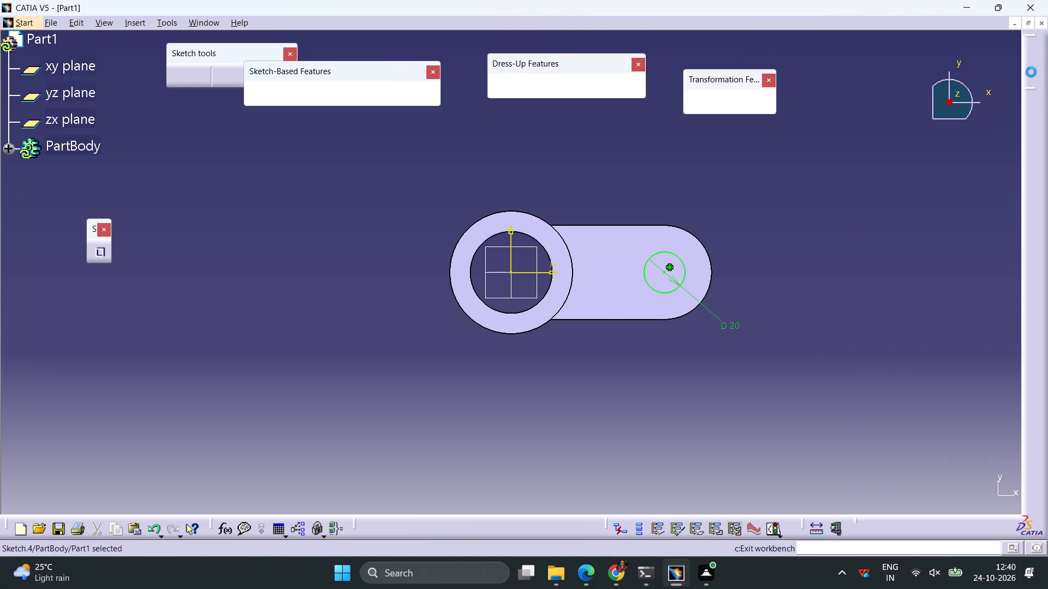
Pocket the circle sketch 15 mm deep through the arm.
{"action": "left_click", "coordinate": [277, 100]}
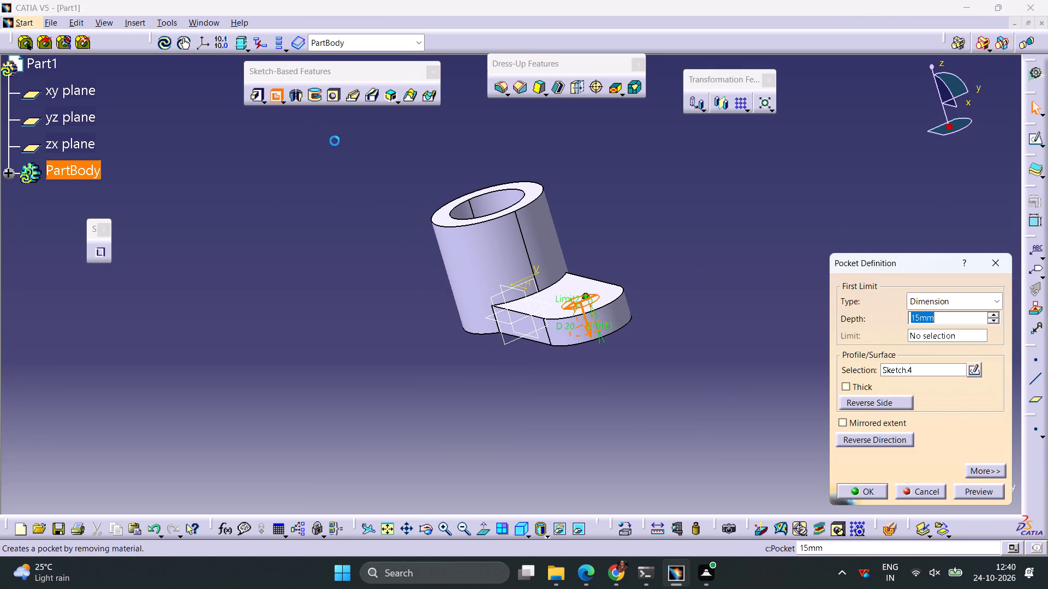
{"action": "left_click", "coordinate": [871, 495]}
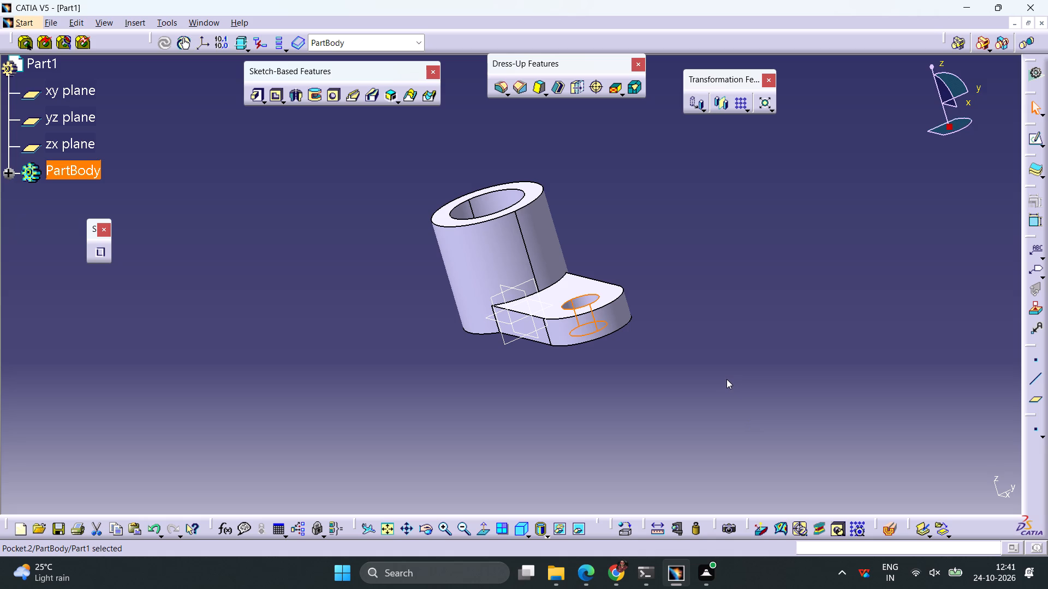
Create a plane offset 45 mm from the cylinder's top face, reversed to lie down inside the part.
{"action": "left_click", "coordinate": [1029, 399]}
{"action": "left_click", "coordinate": [446, 218]}
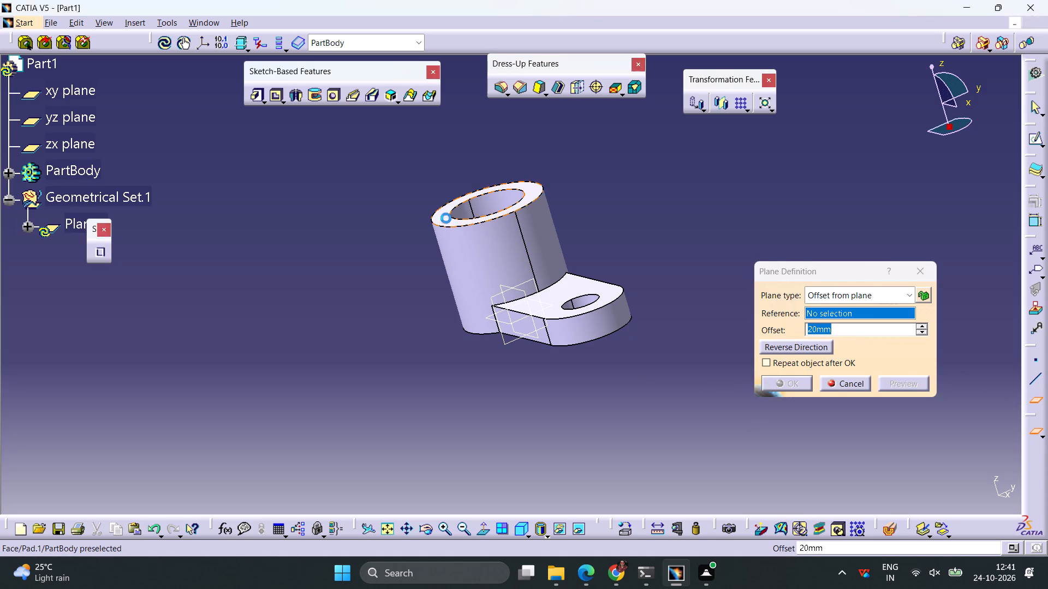
{"action": "type", "text": "45"}
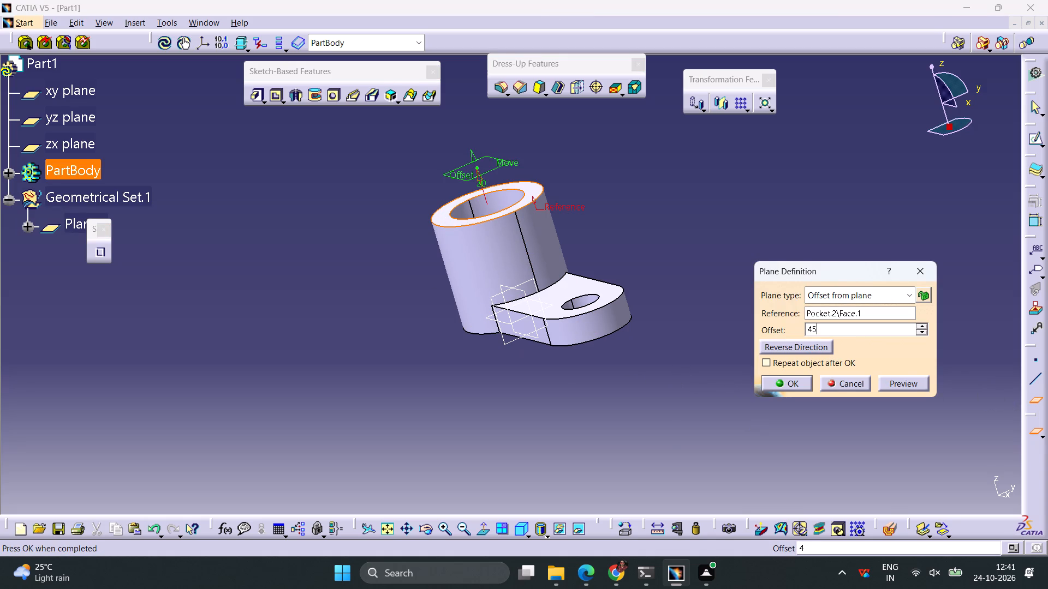
{"action": "left_click", "coordinate": [797, 348]}
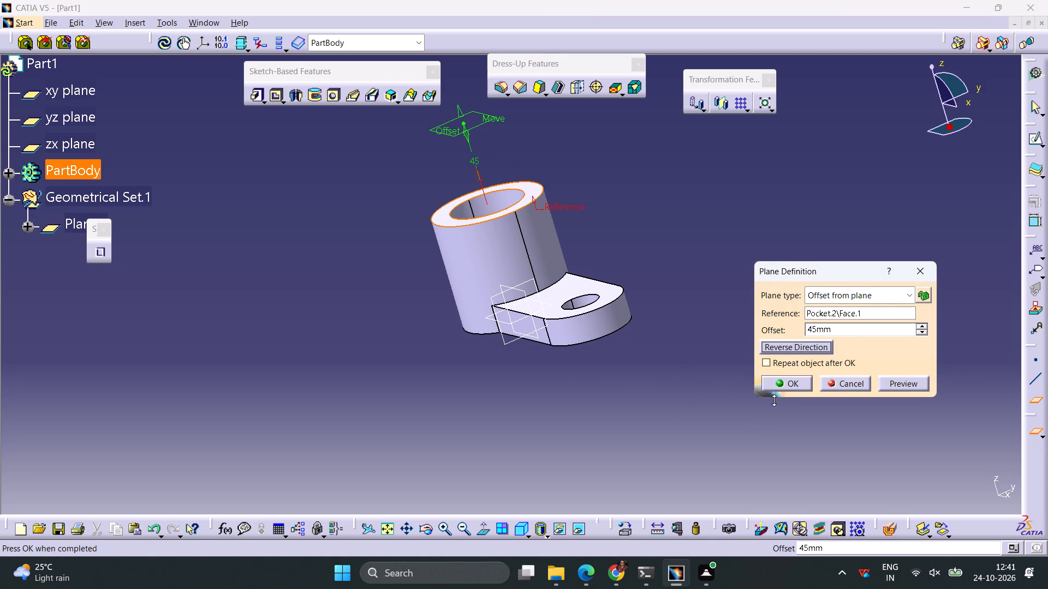
{"action": "left_click", "coordinate": [789, 388]}
Open a new sketch on the offset plane inside the cylinder.
{"action": "middle_click_drag", "start_coordinate": [660, 363], "coordinate": [719, 371]}
{"action": "right_click_drag", "start_coordinate": [660, 363], "coordinate": [719, 371]}
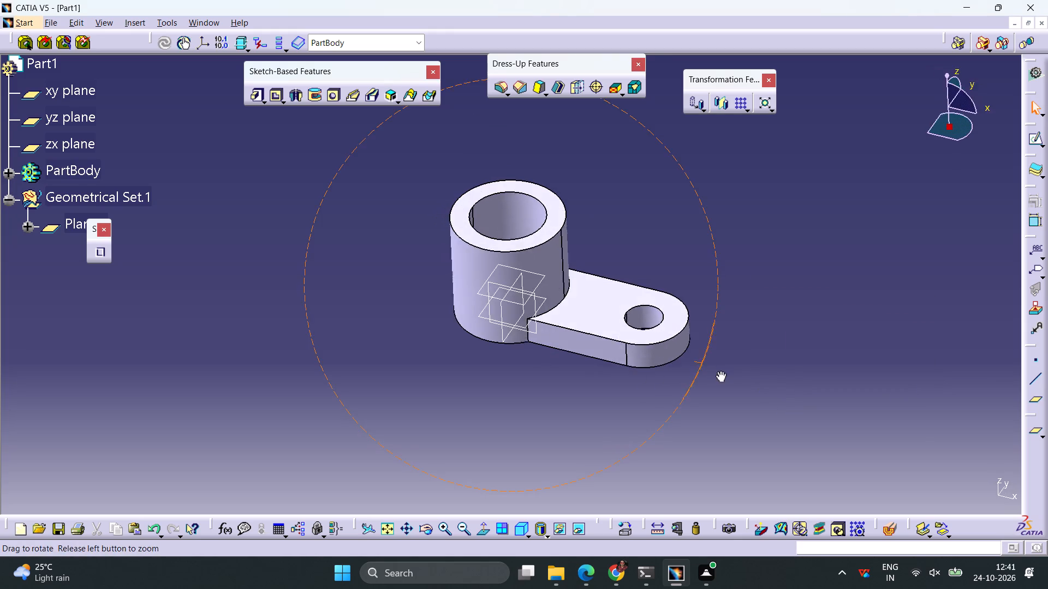
{"action": "right_click_drag", "start_coordinate": [719, 371], "coordinate": [748, 367]}
{"action": "middle_click_drag", "start_coordinate": [719, 371], "coordinate": [749, 366]}
{"action": "left_click", "coordinate": [539, 283]}
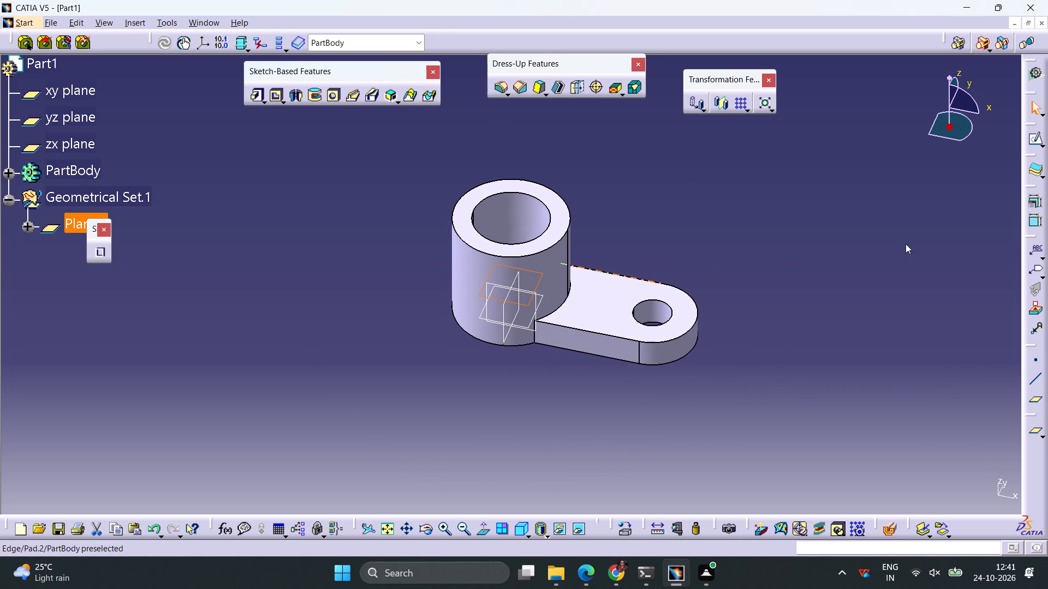
{"action": "left_click", "coordinate": [1029, 143]}
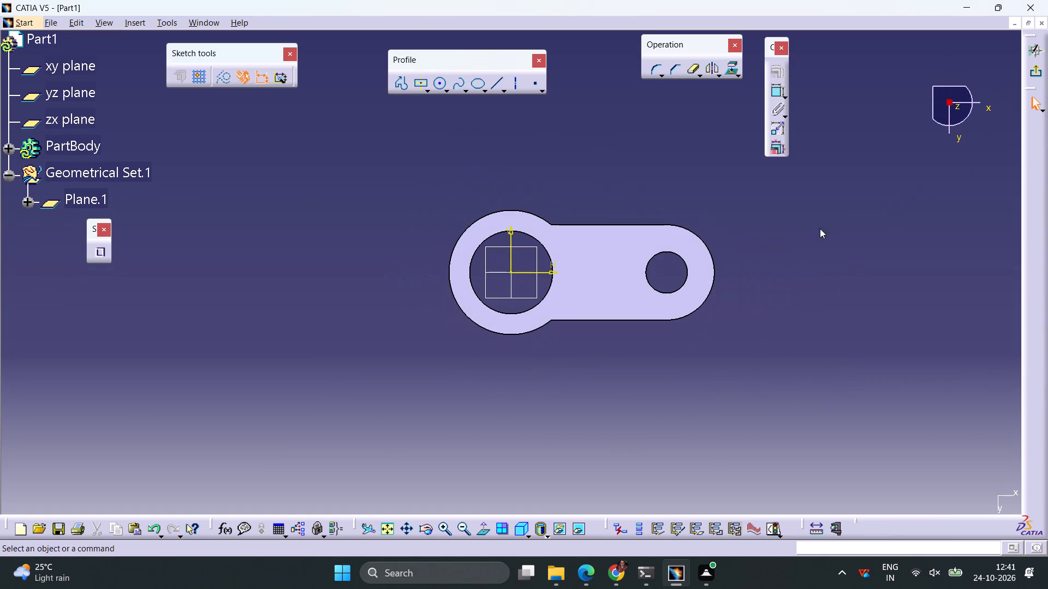
Draw a horizontal line about 61 mm long from the vertical axis, about 59 mm above the origin, heading away from the arm.
{"action": "middle_click_drag", "start_coordinate": [772, 240], "coordinate": [301, 272]}
{"action": "right_click_drag", "start_coordinate": [772, 240], "coordinate": [301, 272]}
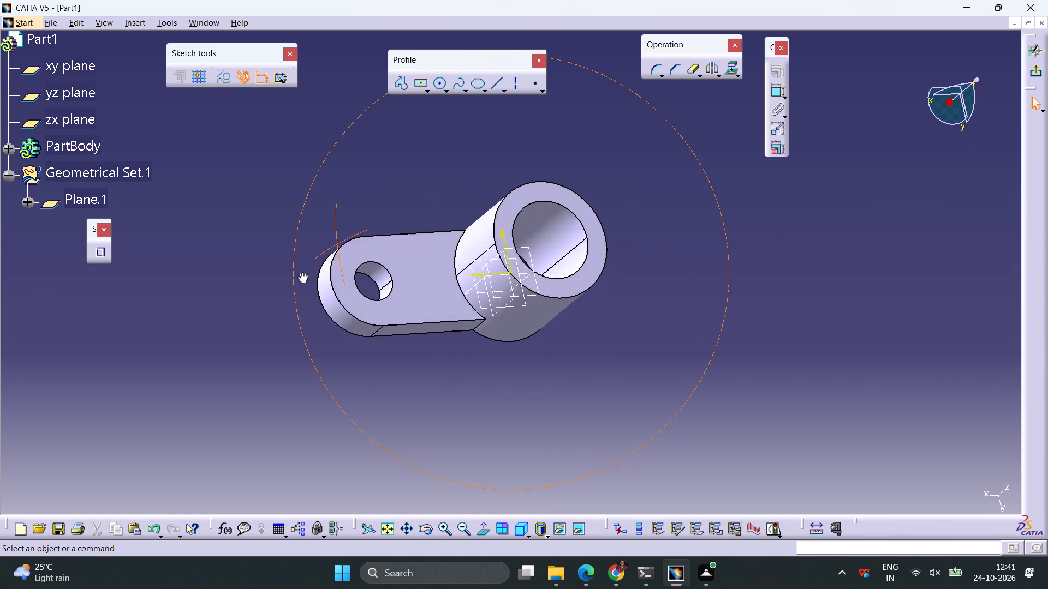
{"action": "right_click_drag", "start_coordinate": [301, 272], "coordinate": [283, 293]}
{"action": "middle_click_drag", "start_coordinate": [301, 272], "coordinate": [283, 293]}
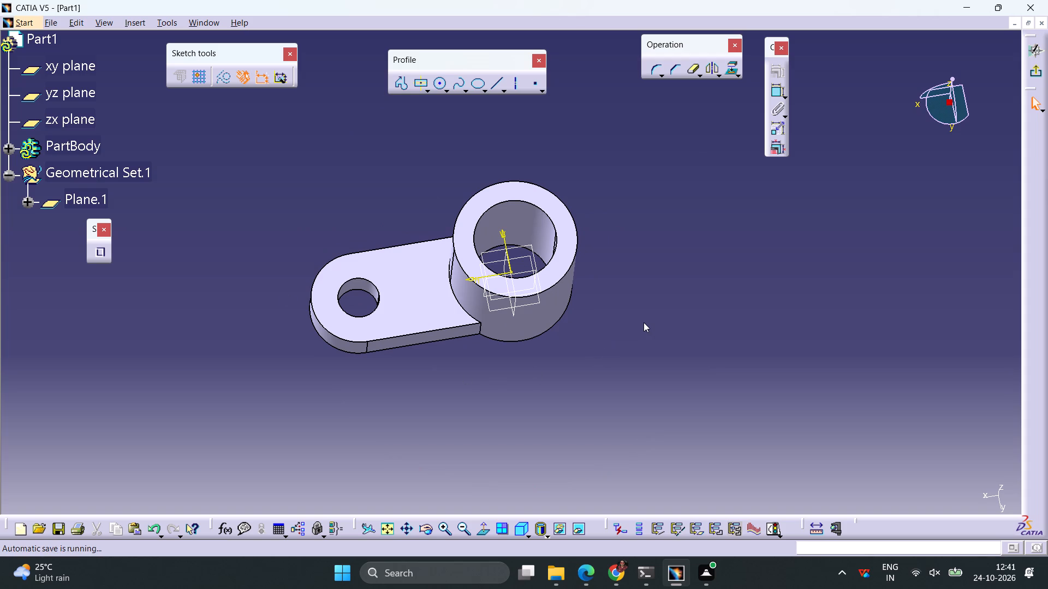
{"action": "middle_click_drag", "start_coordinate": [432, 388], "coordinate": [764, 436]}
{"action": "right_click_drag", "start_coordinate": [432, 388], "coordinate": [773, 438]}
{"action": "middle_click_drag", "start_coordinate": [672, 190], "coordinate": [361, 348]}
{"action": "right_click_drag", "start_coordinate": [652, 190], "coordinate": [361, 348]}
{"action": "middle_click_drag", "start_coordinate": [727, 474], "coordinate": [823, 203]}
{"action": "right_click_drag", "start_coordinate": [764, 431], "coordinate": [826, 198]}
{"action": "middle_click_drag", "start_coordinate": [823, 203], "coordinate": [826, 199]}
{"action": "left_click", "coordinate": [485, 530]}
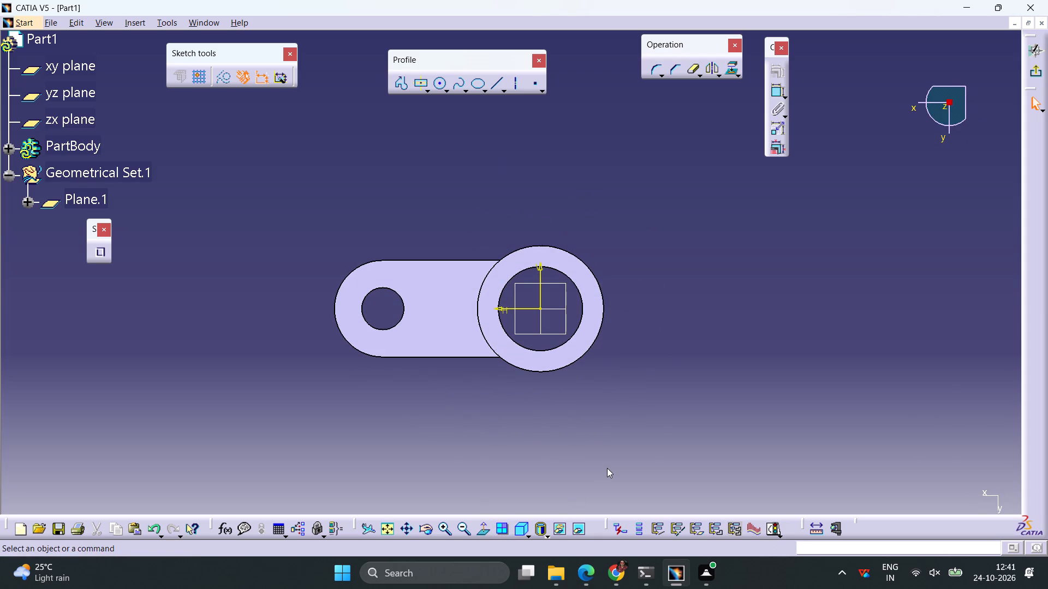
{"action": "left_click", "coordinate": [497, 83]}
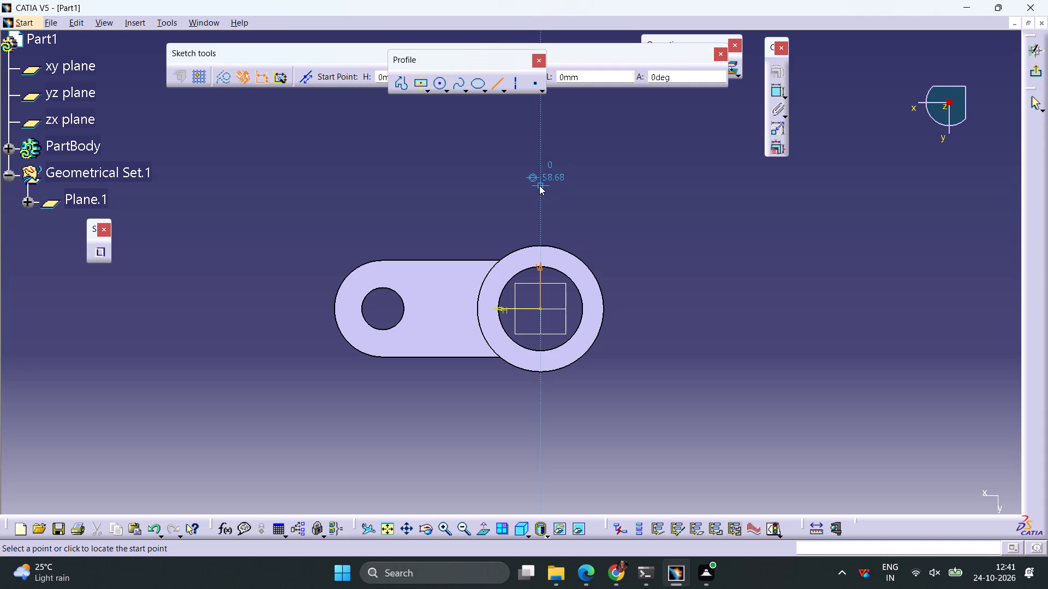
{"action": "left_click", "coordinate": [539, 185]}
{"action": "left_click", "coordinate": [670, 185]}
{"action": "left_click", "coordinate": [704, 207]}
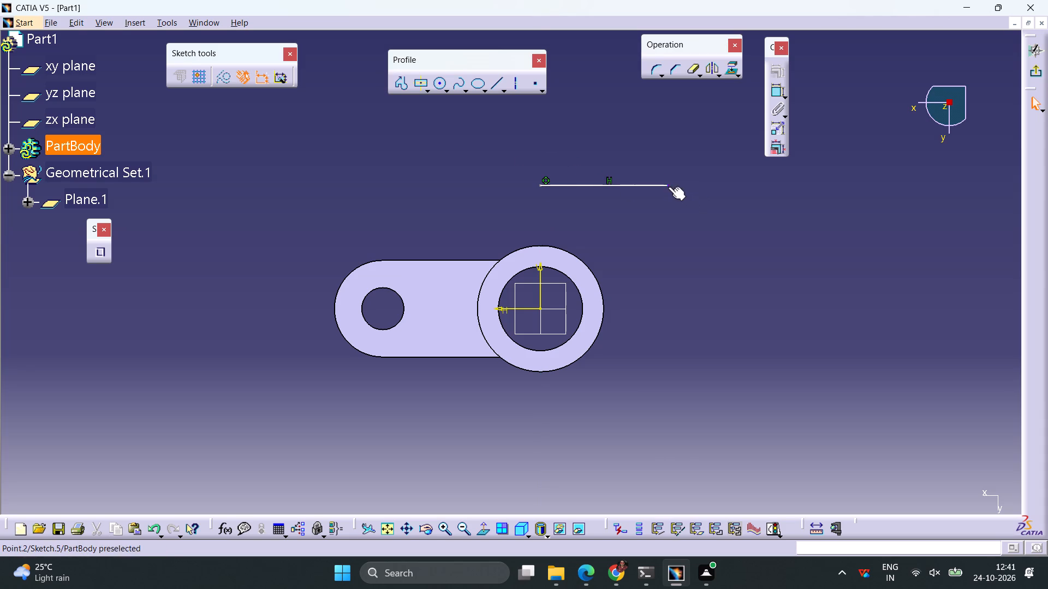
Dimension the line's free endpoint from the vertical axis and set the distance to 75 mm.
{"action": "left_click", "coordinate": [668, 187]}
{"action": "left_click", "coordinate": [778, 93]}
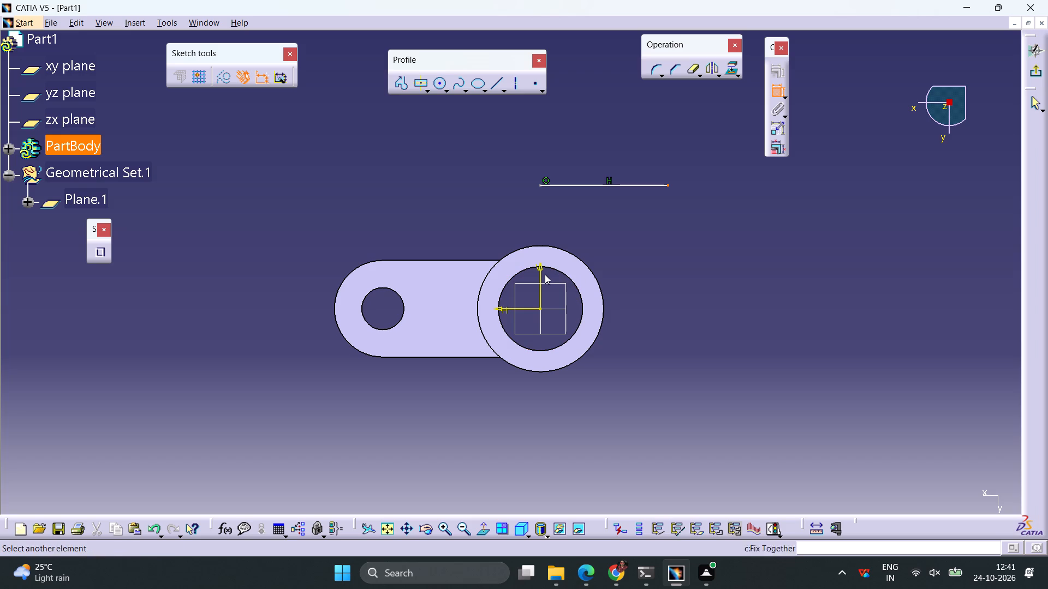
{"action": "left_click", "coordinate": [540, 275]}
{"action": "left_click", "coordinate": [493, 160]}
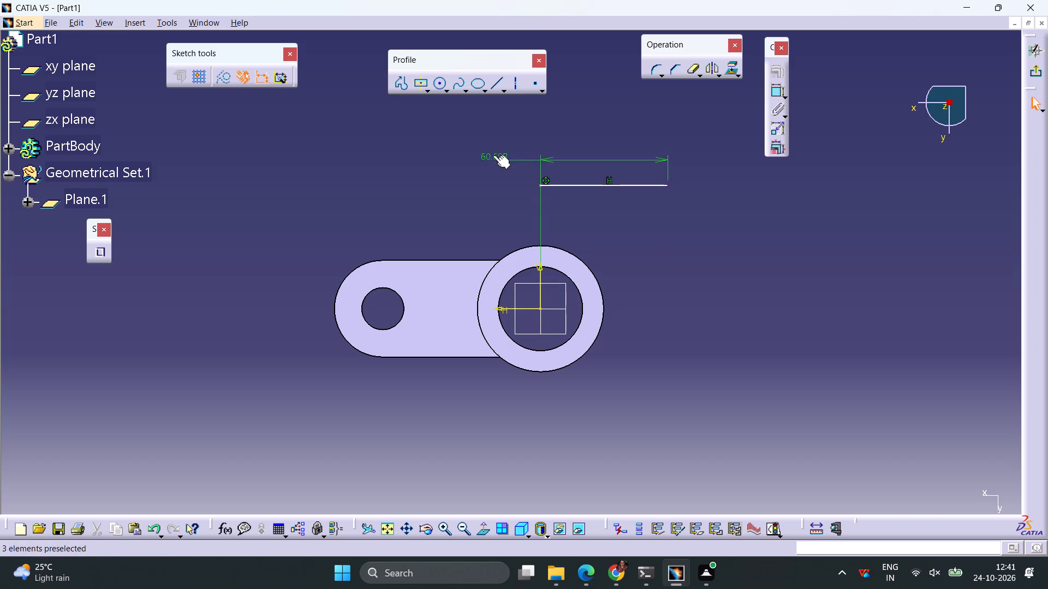
{"action": "double_click", "coordinate": [493, 155]}
{"action": "type", "text": "75"}
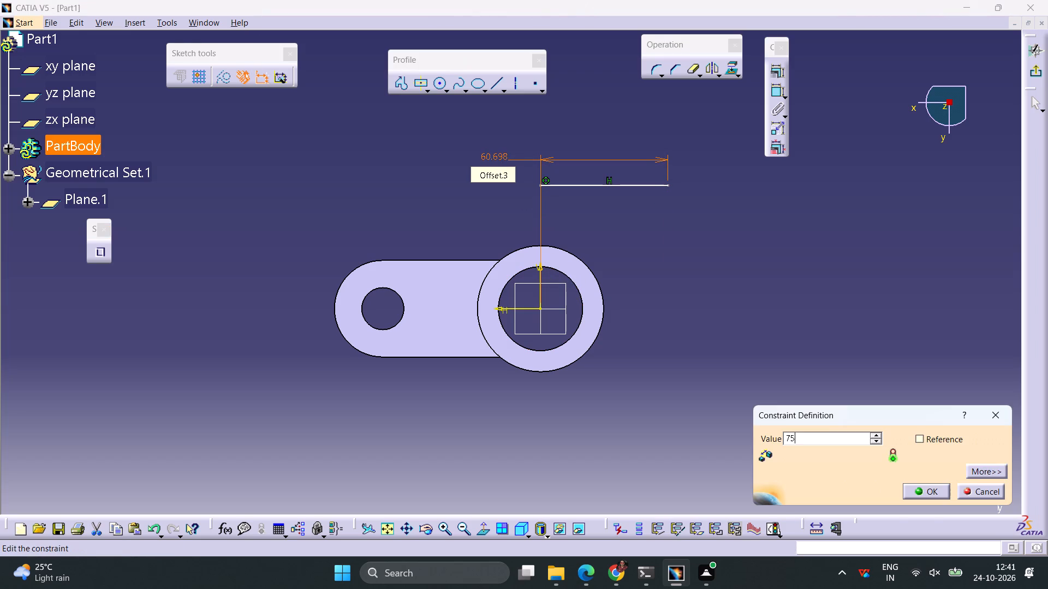
{"action": "key", "text": "Return"}
{"action": "left_click", "coordinate": [676, 271]}
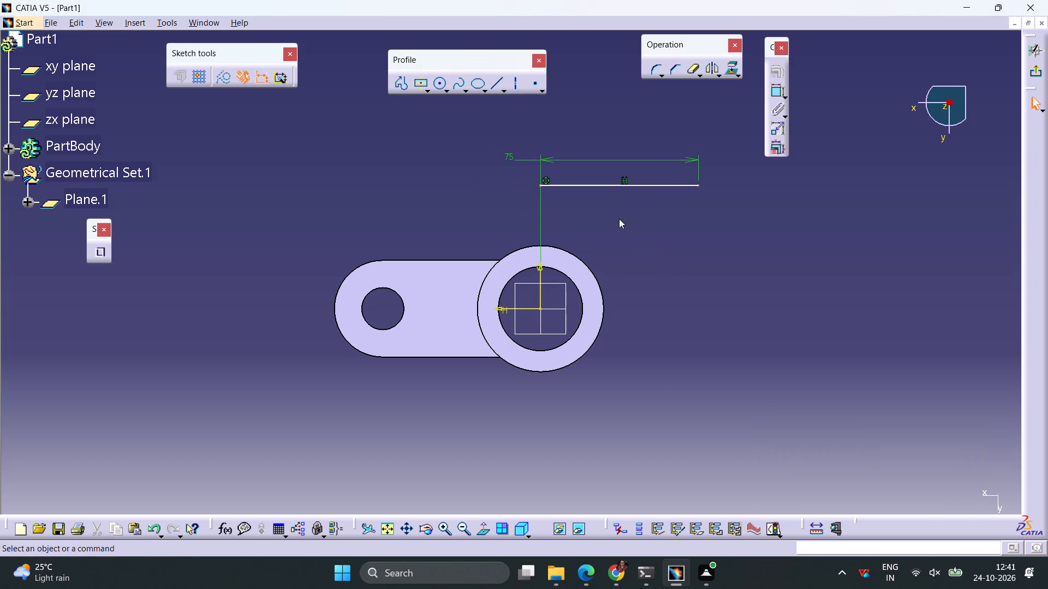
Constrain the upper horizontal line tangent to the cylinder's outer circular edge.
{"action": "left_click", "coordinate": [596, 187]}
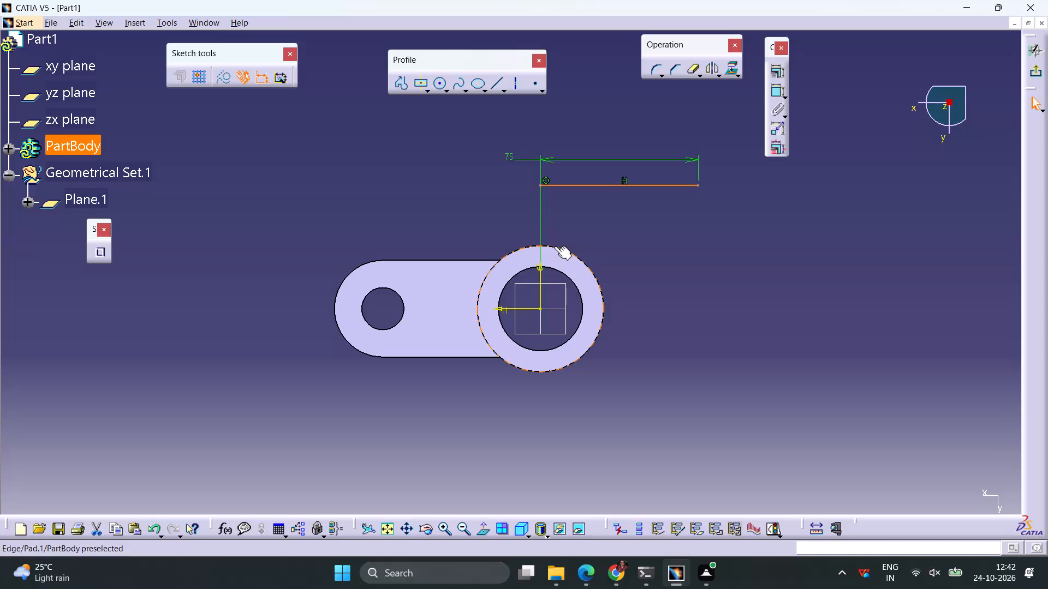
{"action": "left_click", "coordinate": [554, 246], "text": "ctrl"}
{"action": "left_click", "coordinate": [772, 76]}
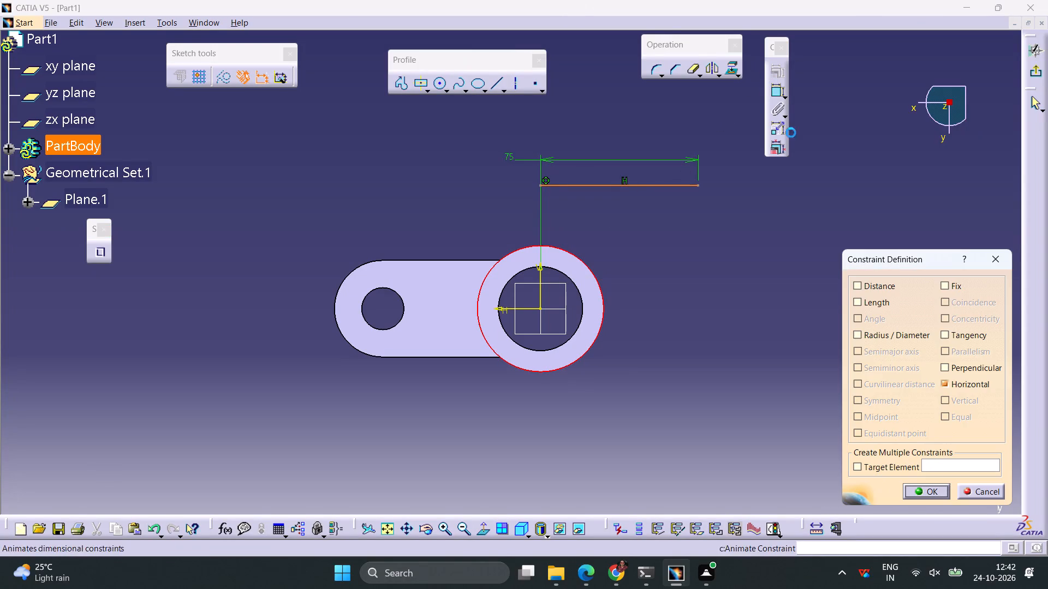
{"action": "left_click", "coordinate": [957, 335]}
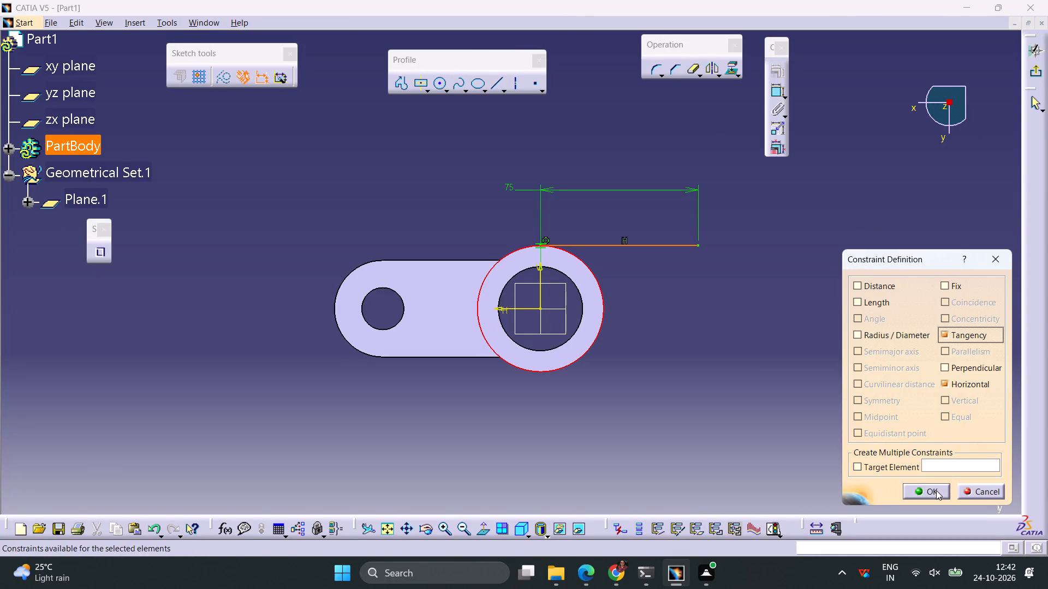
{"action": "left_click", "coordinate": [936, 490]}
{"action": "left_click", "coordinate": [761, 396]}
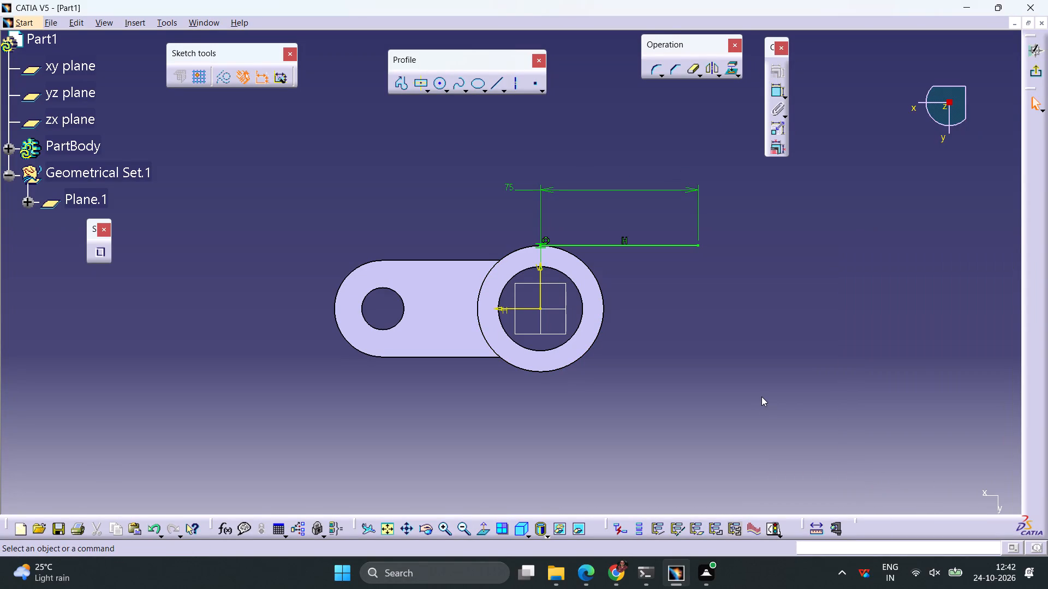
Draw a horizontal line about 140 mm long, about 60 mm below the origin, crossing the vertical axis away from the arm.
{"action": "middle_click_drag", "start_coordinate": [710, 364], "coordinate": [705, 330]}
{"action": "left_click", "coordinate": [495, 81]}
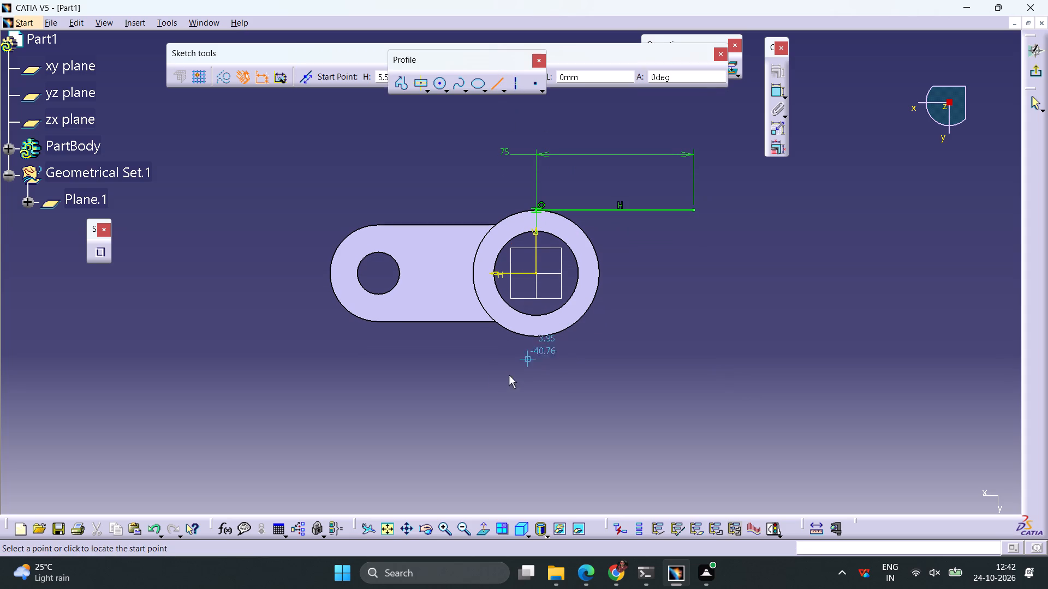
{"action": "left_click", "coordinate": [467, 399]}
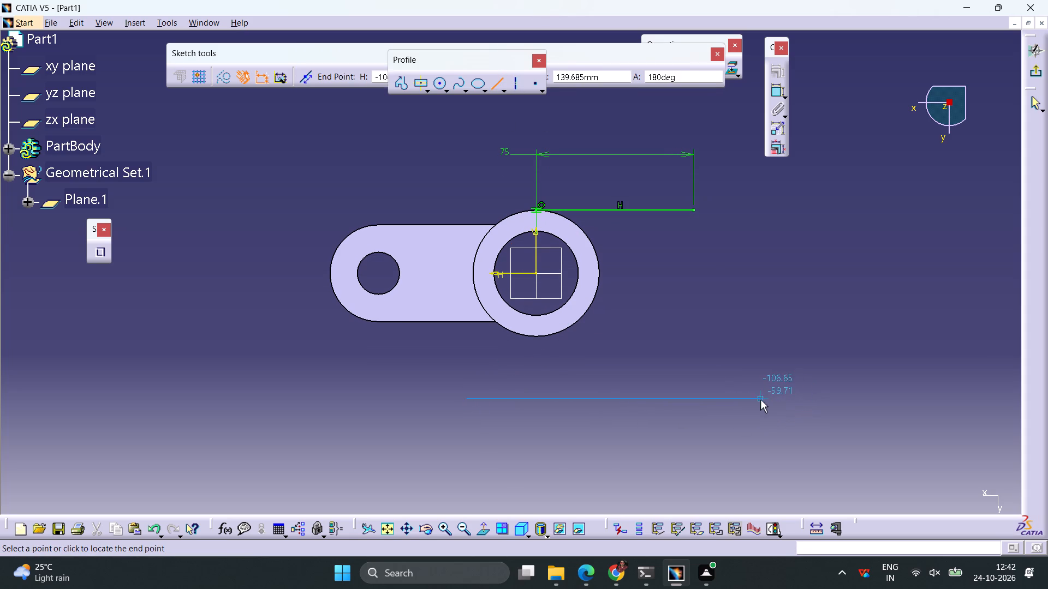
{"action": "left_click", "coordinate": [760, 400]}
{"action": "left_click", "coordinate": [809, 369]}
Dimension the lower line's endpoint away from the arm from the vertical axis and set the distance to 75 mm.
{"action": "left_click", "coordinate": [760, 398]}
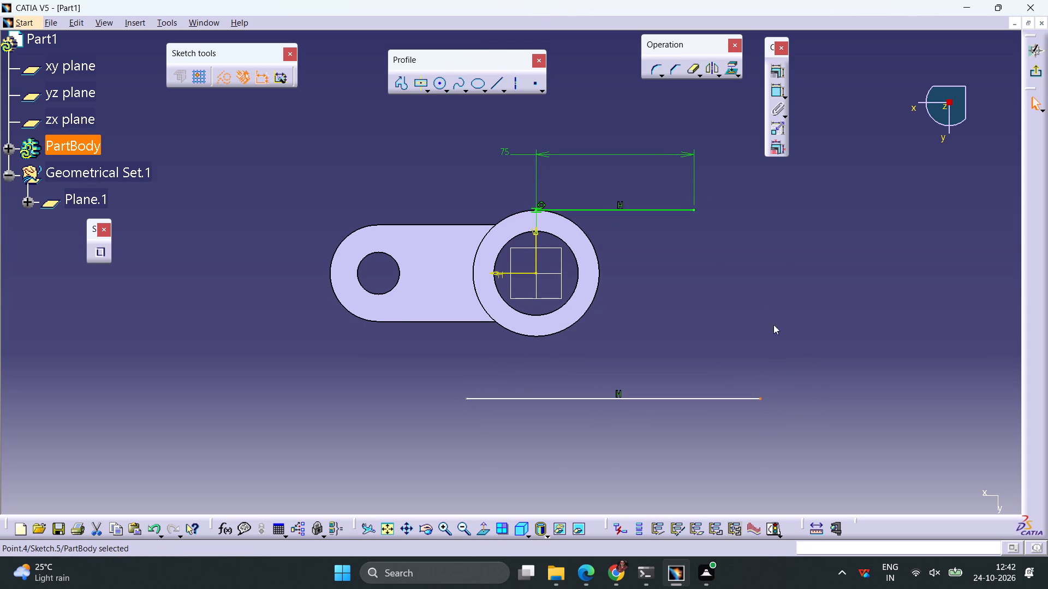
{"action": "left_click", "coordinate": [777, 89]}
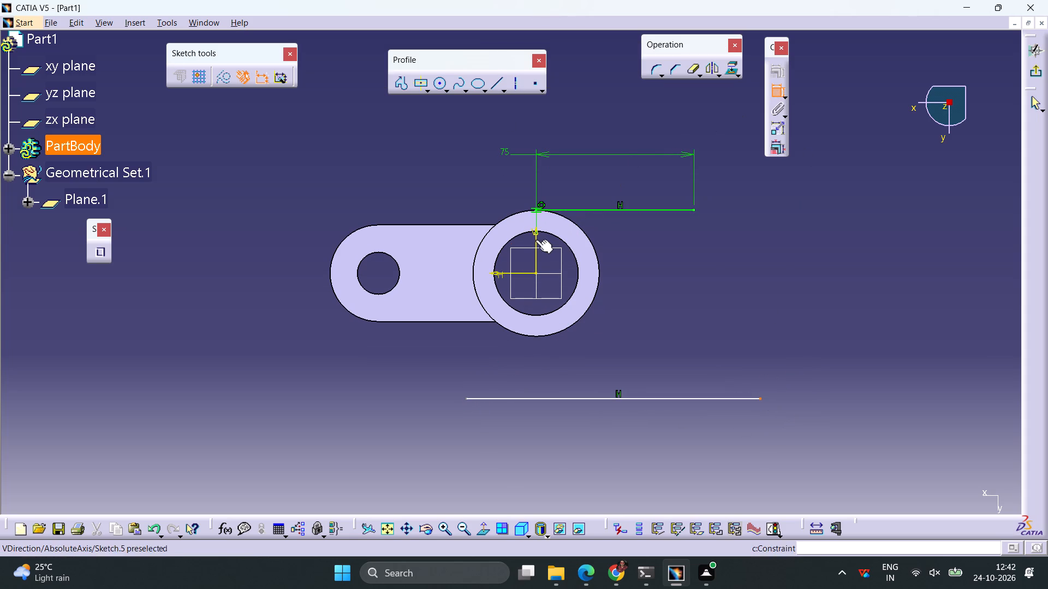
{"action": "left_click", "coordinate": [535, 239]}
{"action": "triple_click", "coordinate": [667, 447]}
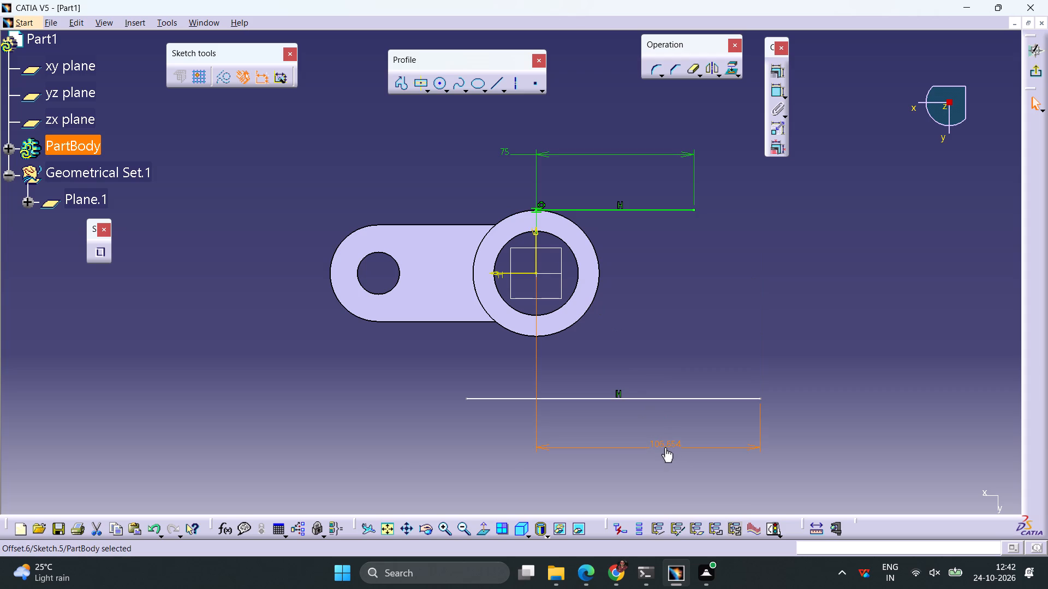
{"action": "double_click", "coordinate": [663, 447]}
{"action": "type", "text": "75"}
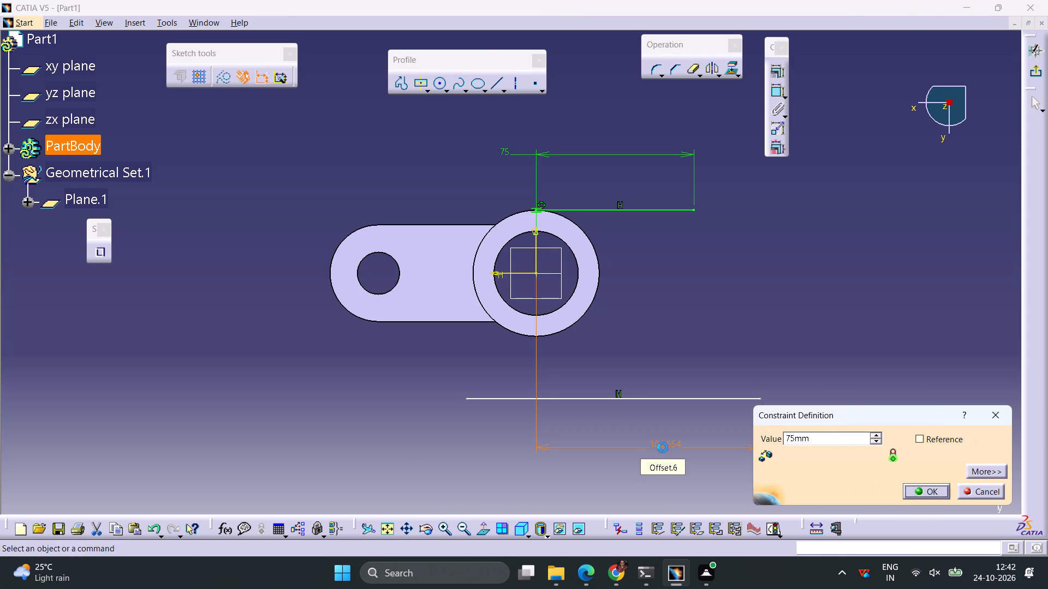
{"action": "key", "text": "Return"}
{"action": "left_click", "coordinate": [664, 381]}
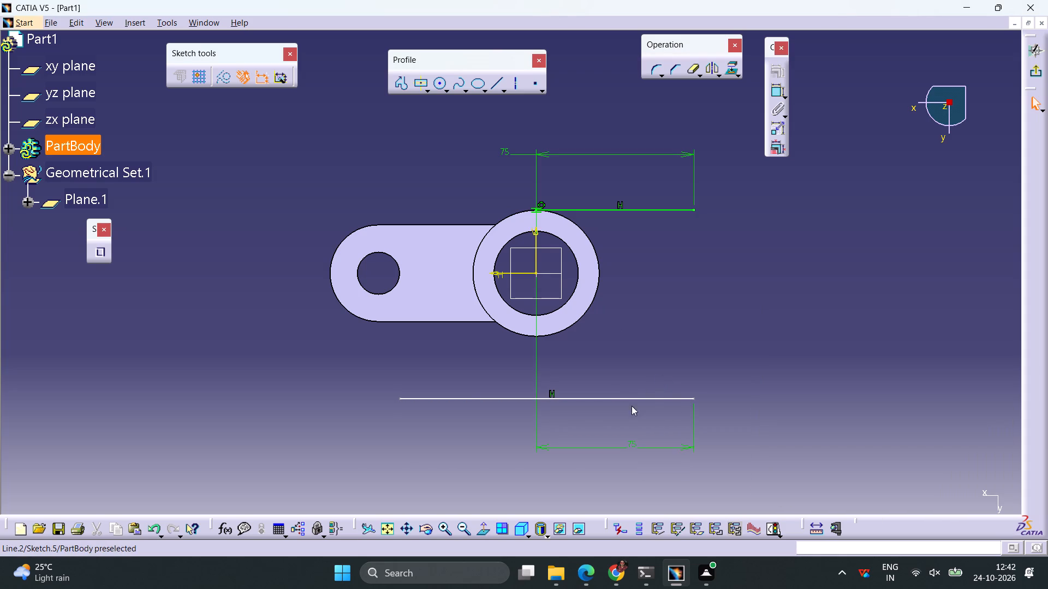
Constrain the lower horizontal line tangent to the cylinder's outer circular edge.
{"action": "left_click", "coordinate": [626, 399]}
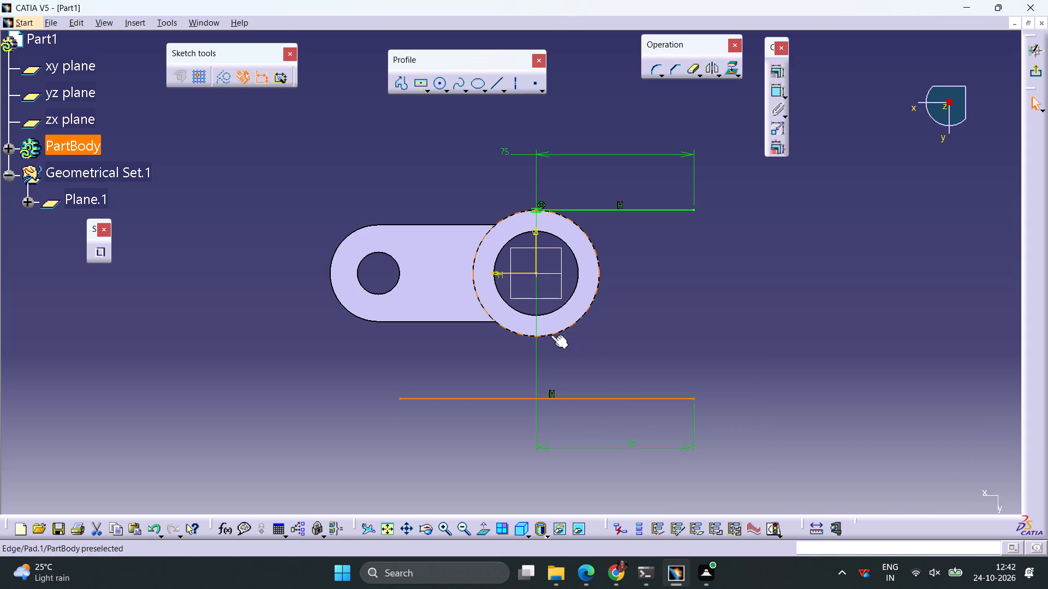
{"action": "left_click", "coordinate": [551, 335], "text": "ctrl"}
{"action": "left_click", "coordinate": [774, 73]}
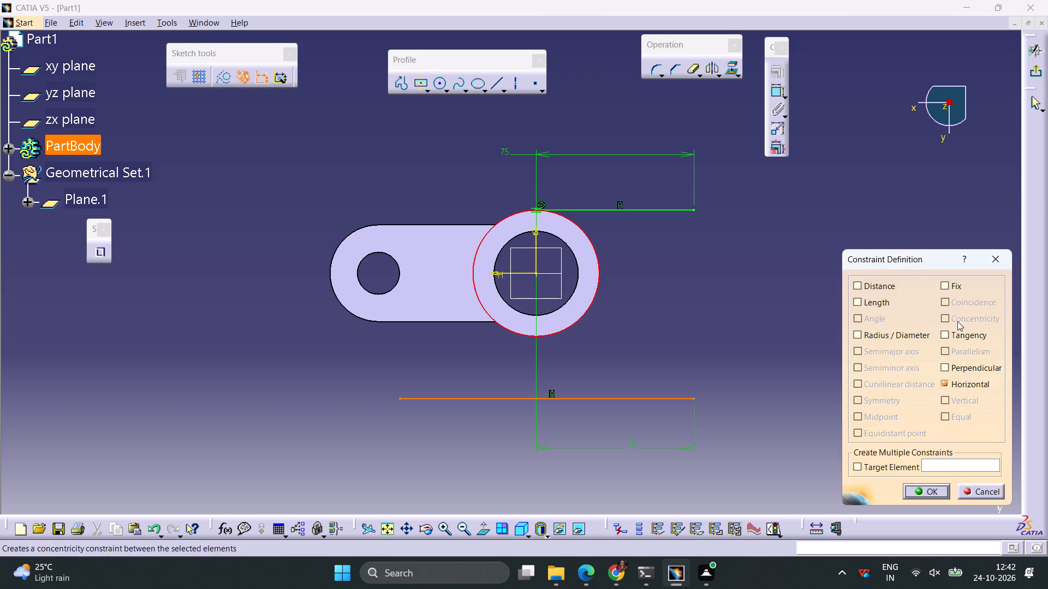
{"action": "left_click", "coordinate": [956, 333]}
{"action": "left_click", "coordinate": [922, 495]}
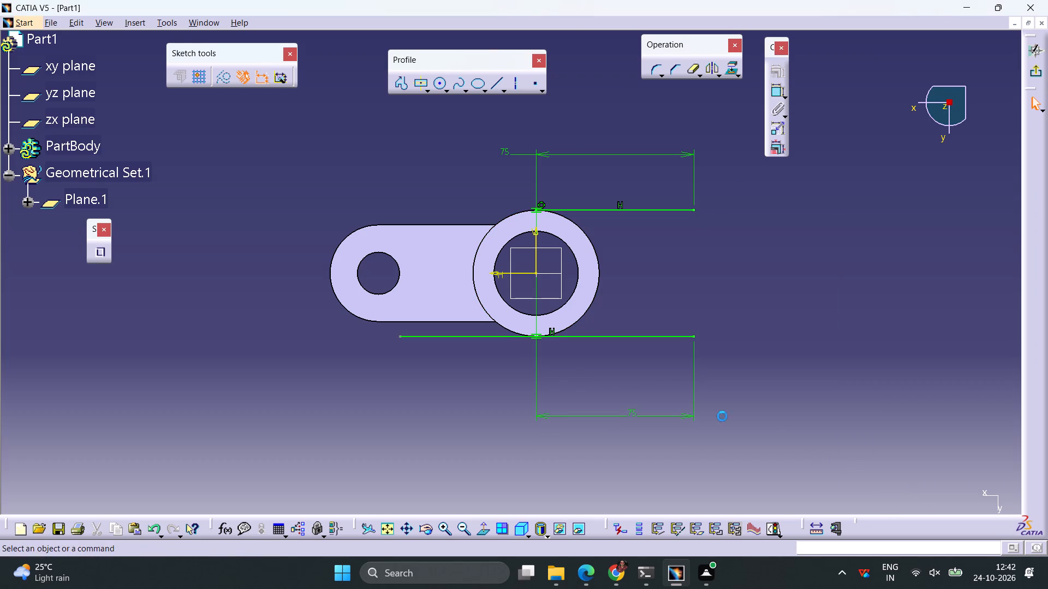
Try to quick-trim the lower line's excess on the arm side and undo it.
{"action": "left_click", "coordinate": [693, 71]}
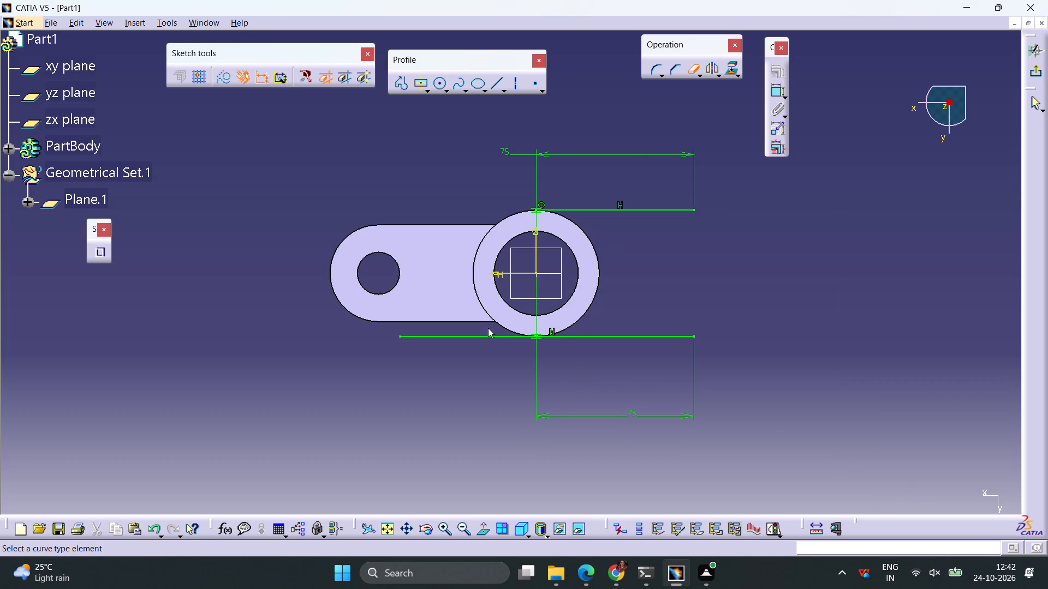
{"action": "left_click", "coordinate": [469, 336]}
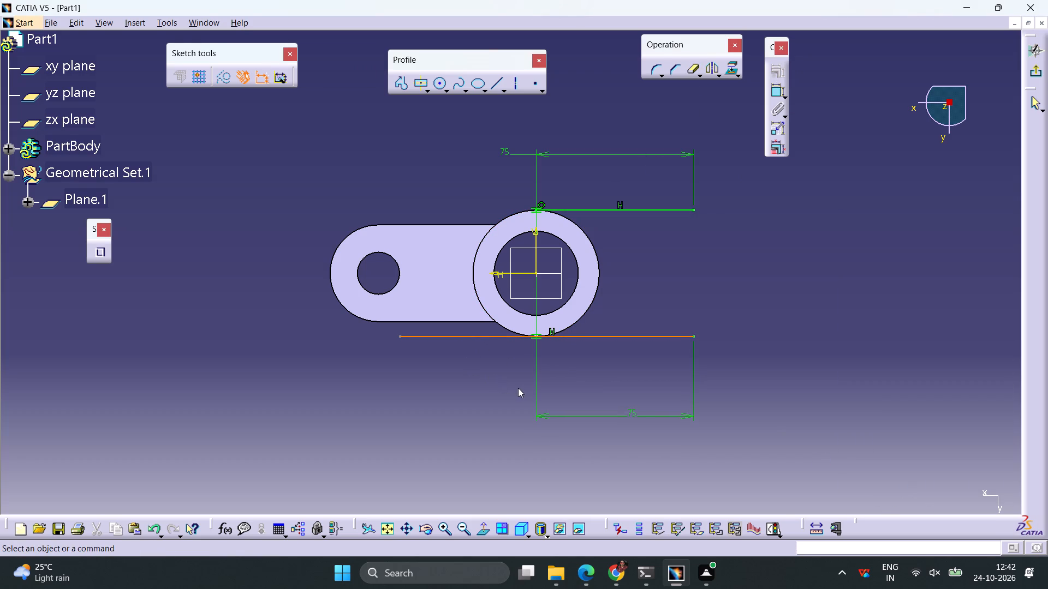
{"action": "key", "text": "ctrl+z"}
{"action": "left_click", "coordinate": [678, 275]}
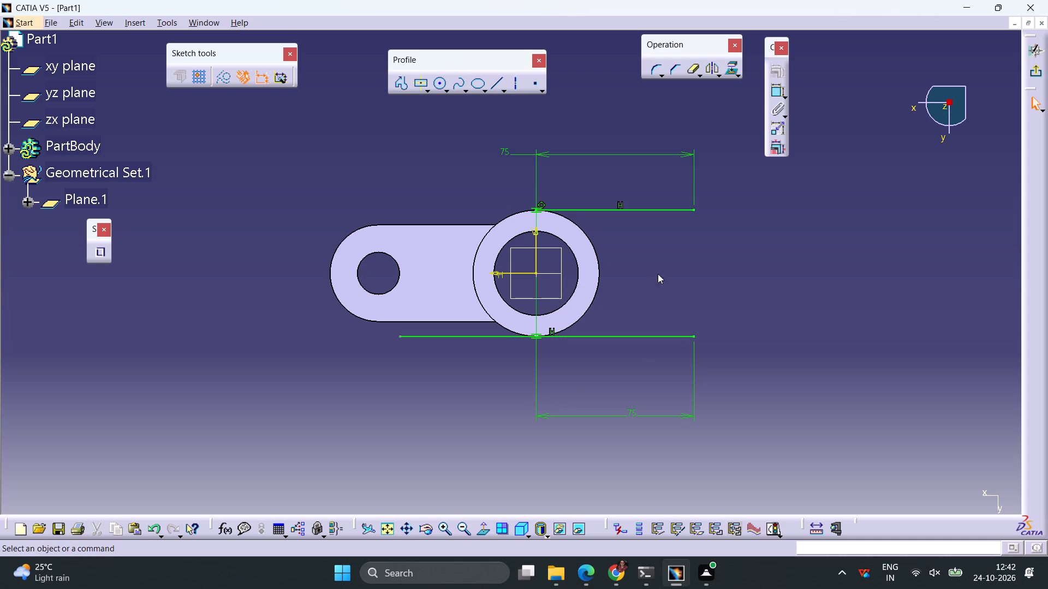
Project the cylinder's outer circular edge into the sketch.
{"action": "left_click", "coordinate": [601, 268]}
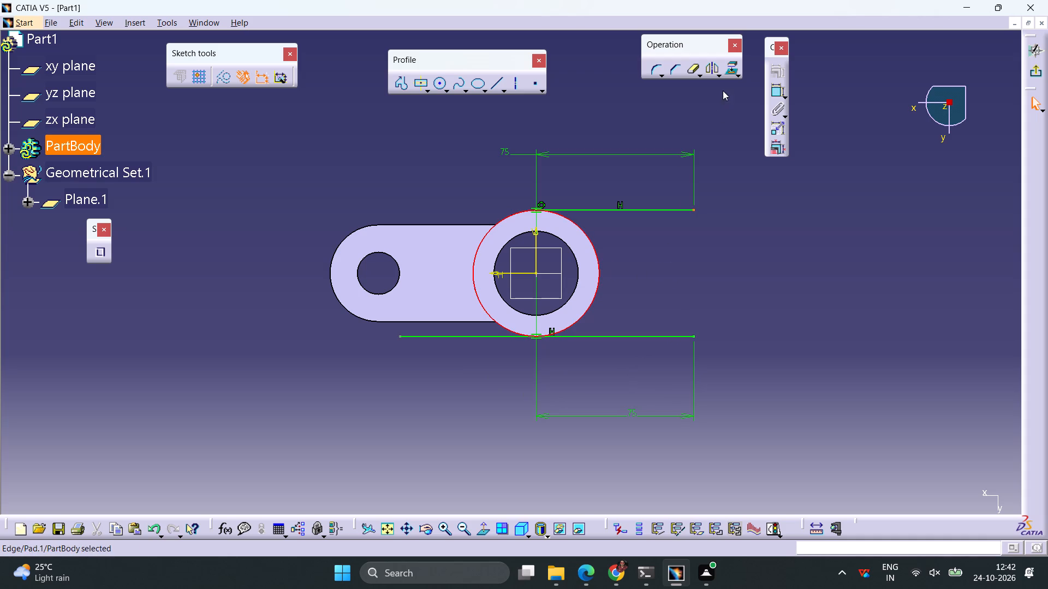
{"action": "left_click", "coordinate": [728, 71]}
{"action": "left_click", "coordinate": [912, 491]}
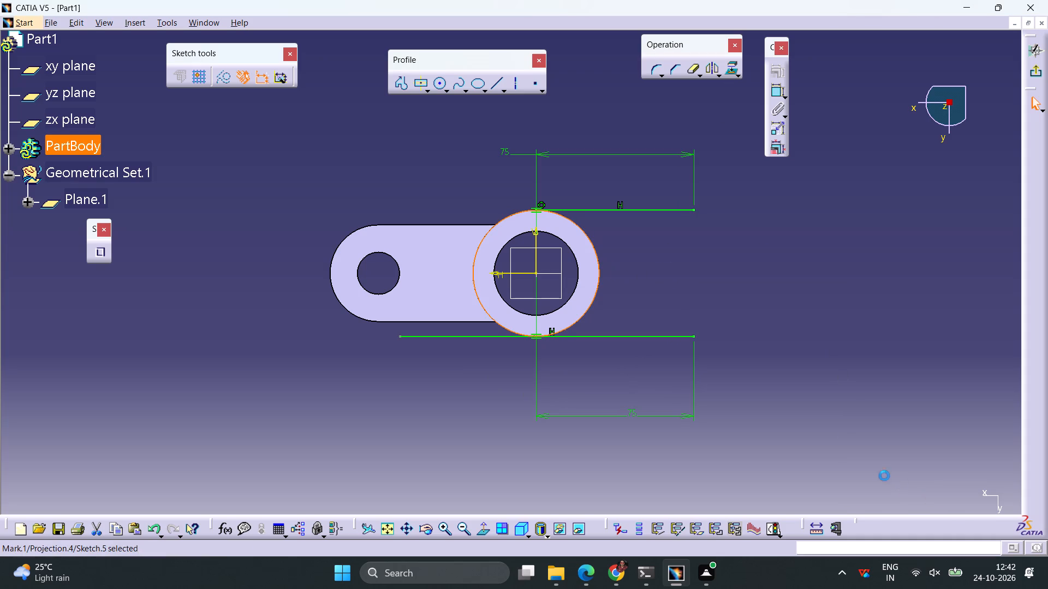
Quick-trim the lower line's excess on the arm side and the projected circle's half facing the arm.
{"action": "left_click", "coordinate": [694, 71]}
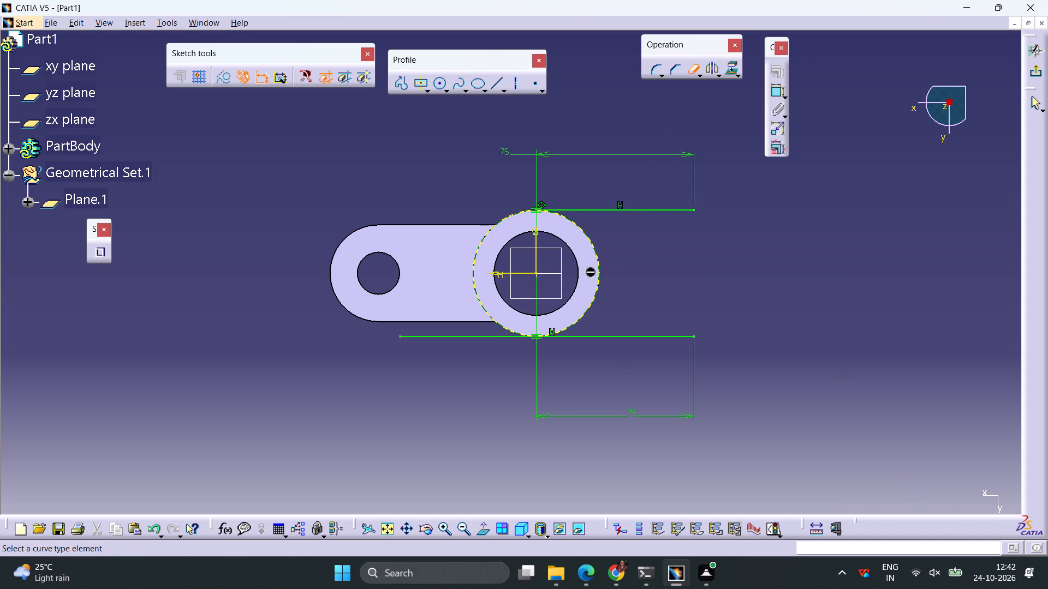
{"action": "left_click", "coordinate": [457, 337]}
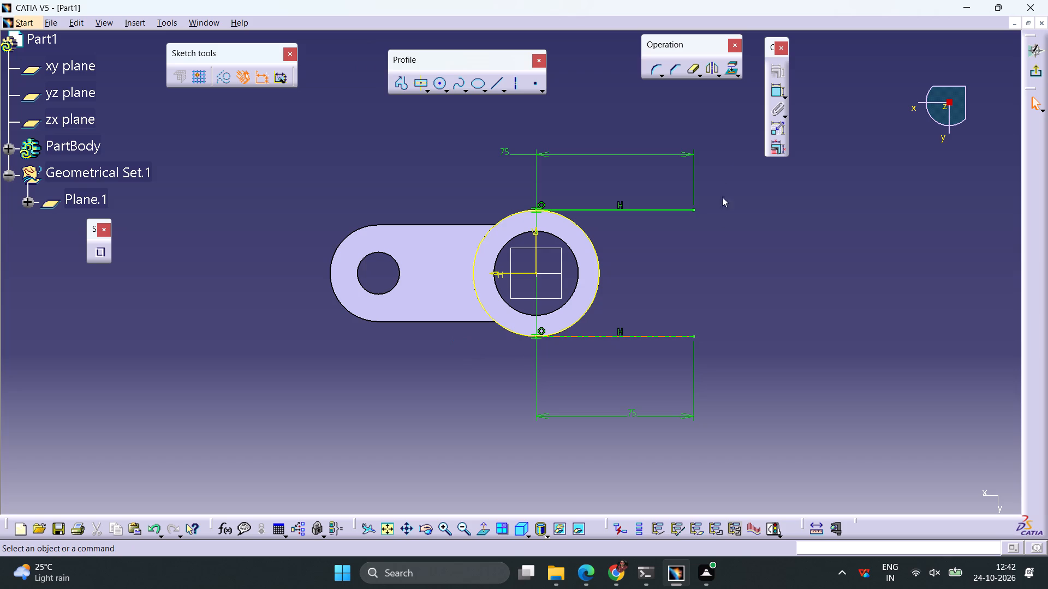
{"action": "left_click", "coordinate": [693, 71]}
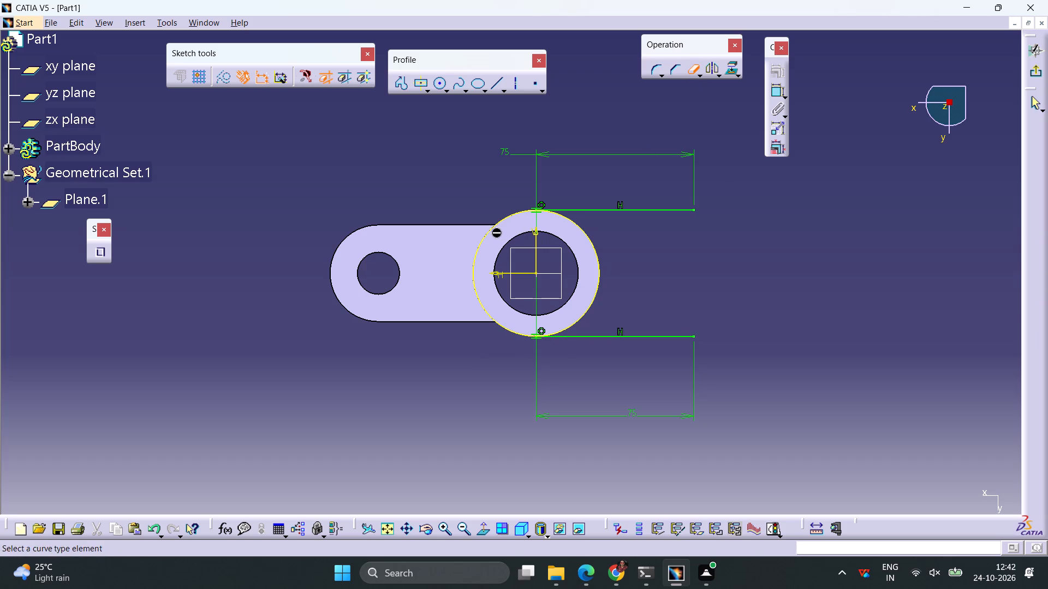
{"action": "left_click", "coordinate": [489, 230]}
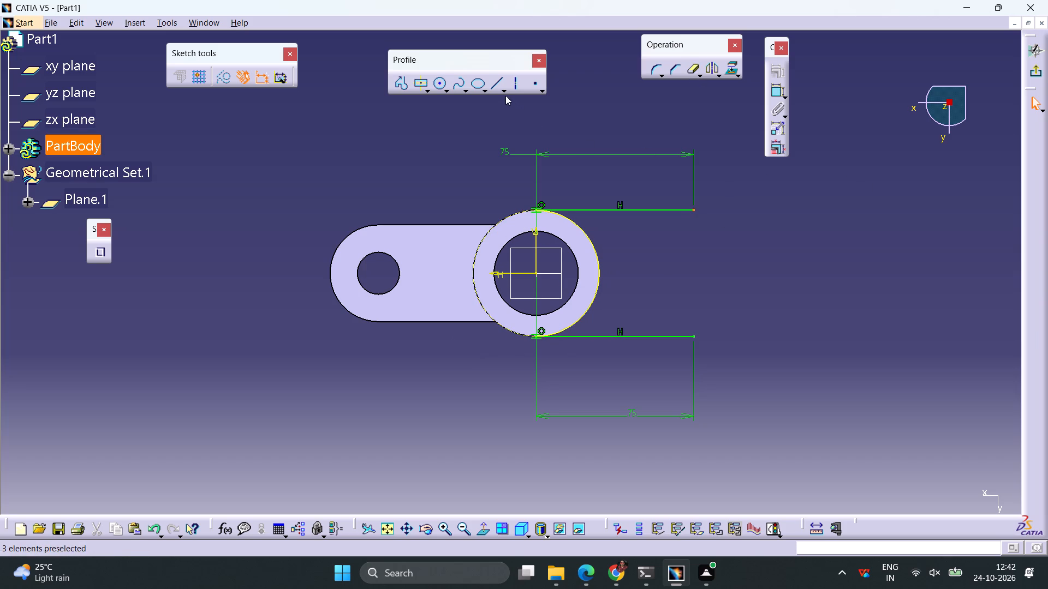
Close the profile with a vertical line joining the free endpoints of the upper and lower lines.
{"action": "left_click", "coordinate": [498, 87]}
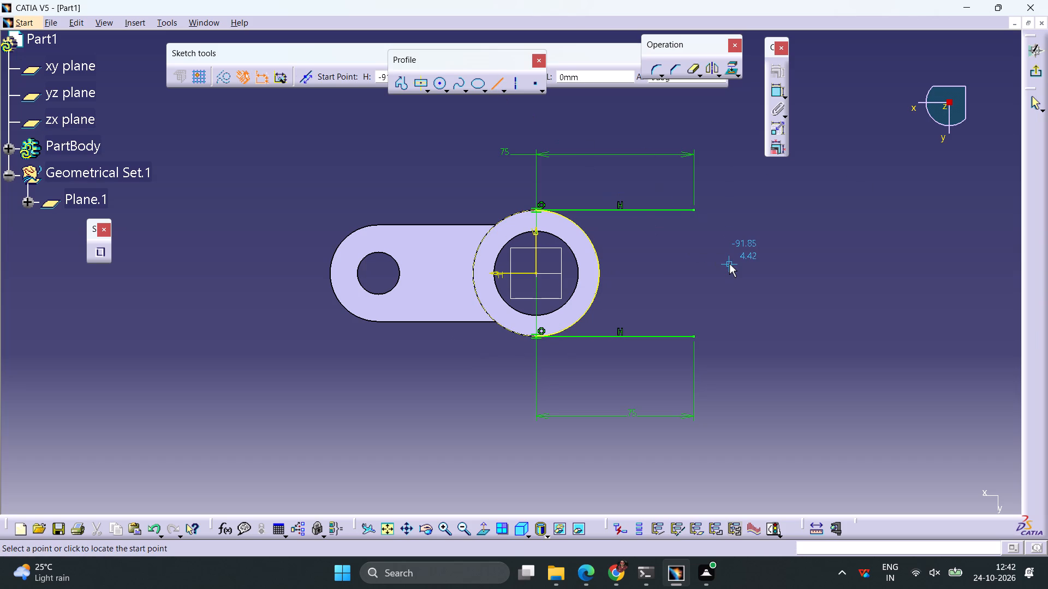
{"action": "left_click", "coordinate": [693, 211]}
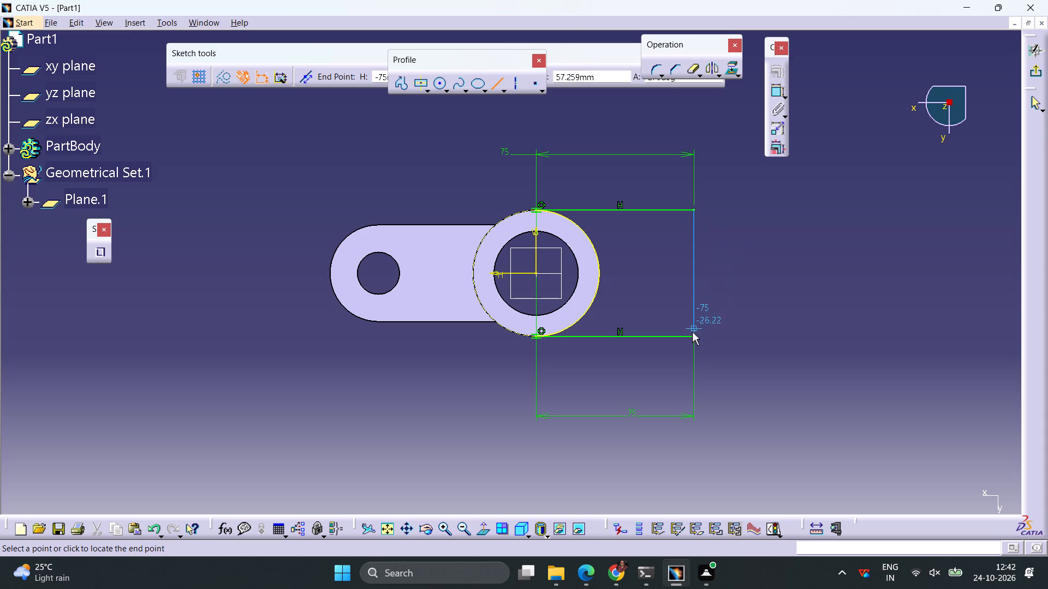
{"action": "left_click", "coordinate": [692, 337]}
{"action": "left_click", "coordinate": [751, 324]}
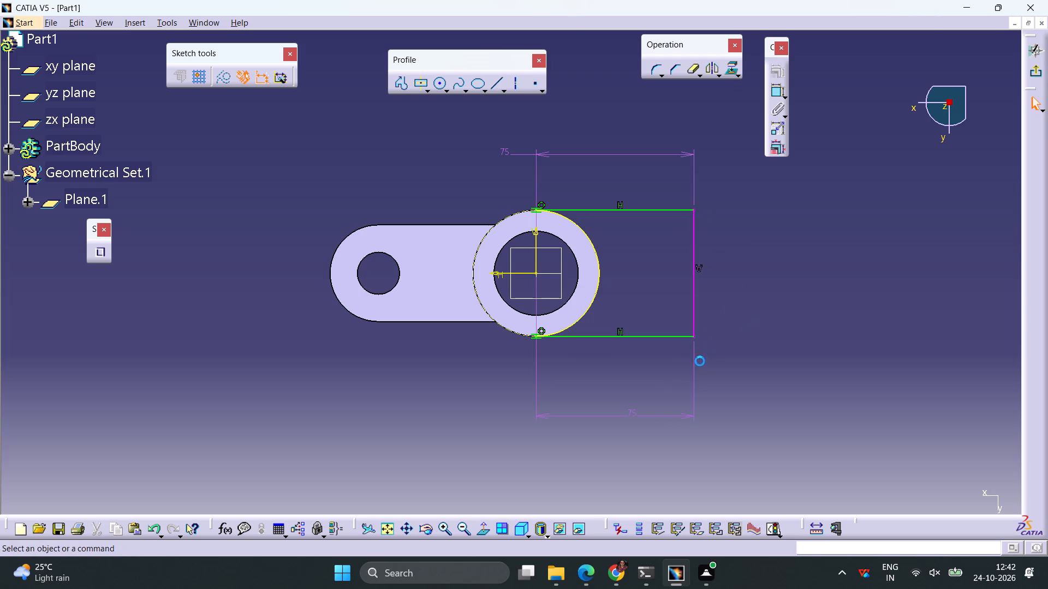
Delete the redundant 75 mm dimension under the lower line and exit the sketch.
{"action": "left_click", "coordinate": [635, 413]}
{"action": "key", "text": "Delete"}
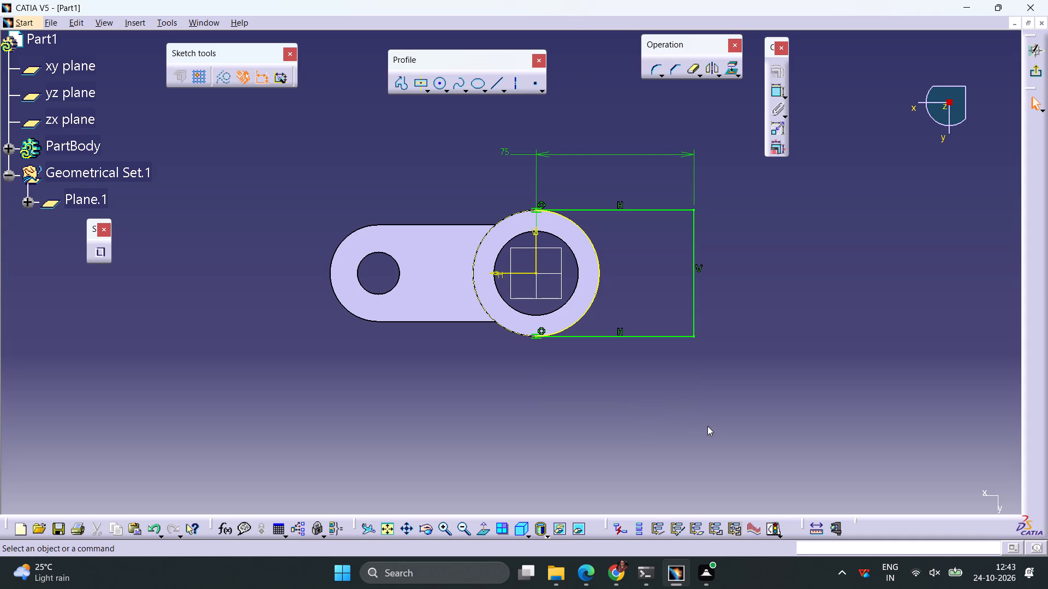
{"action": "left_click", "coordinate": [1036, 72]}
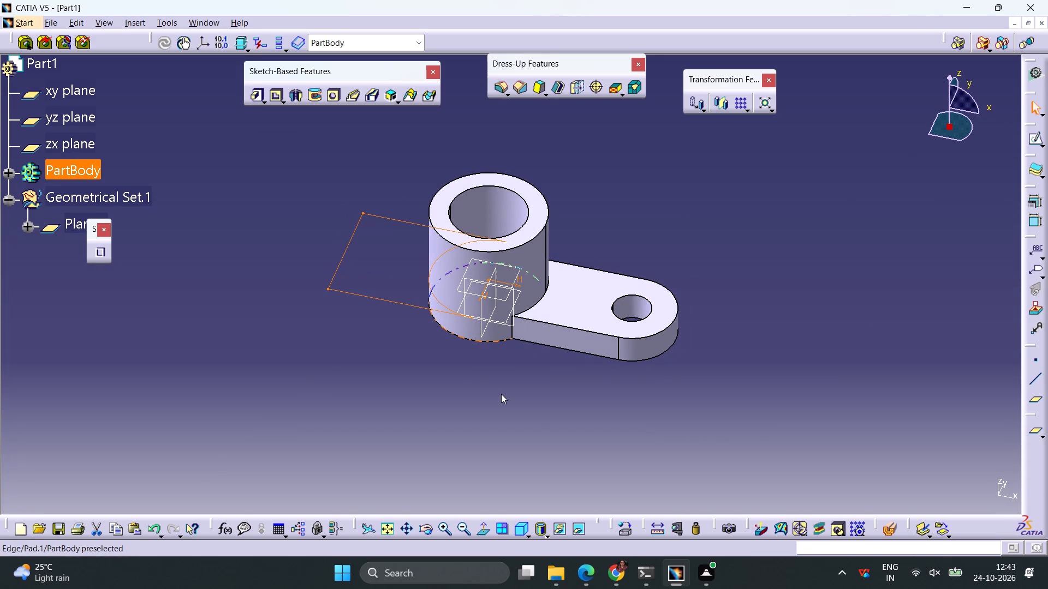
Pad the second arm's profile 15 mm, reversing the direction to extrude upward from the offset plane.
{"action": "left_click", "coordinate": [253, 96]}
{"action": "middle_click_drag", "start_coordinate": [552, 381], "coordinate": [581, 304]}
{"action": "right_click_drag", "start_coordinate": [552, 381], "coordinate": [581, 304]}
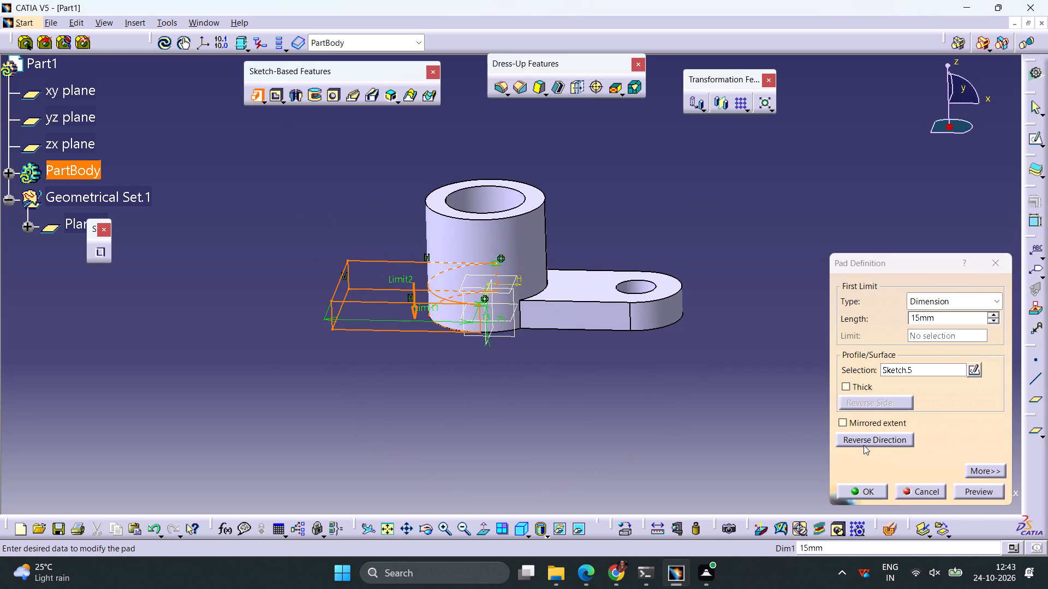
{"action": "left_click", "coordinate": [864, 445]}
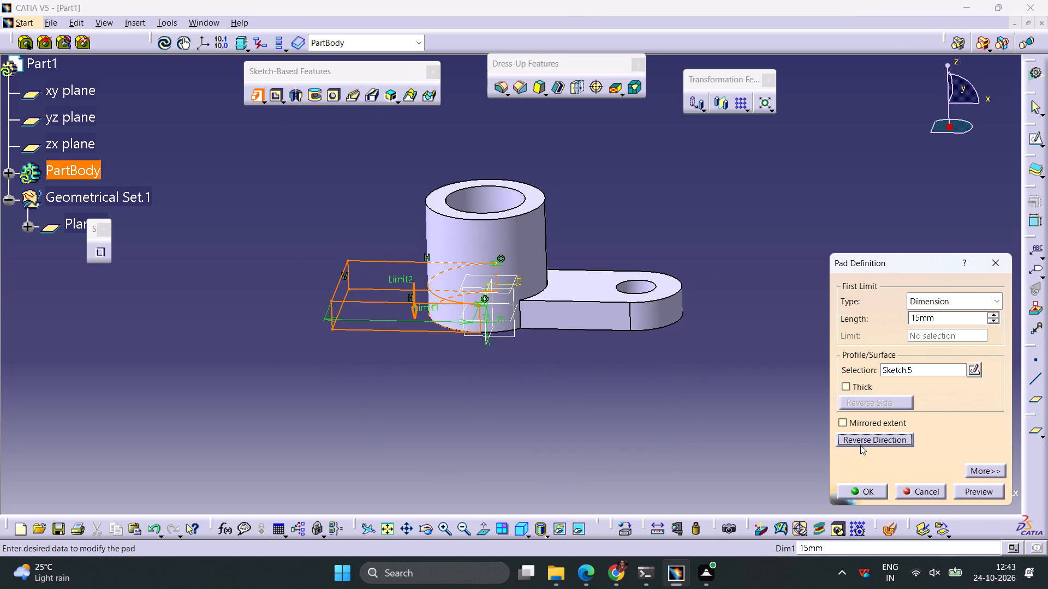
{"action": "left_click", "coordinate": [864, 496]}
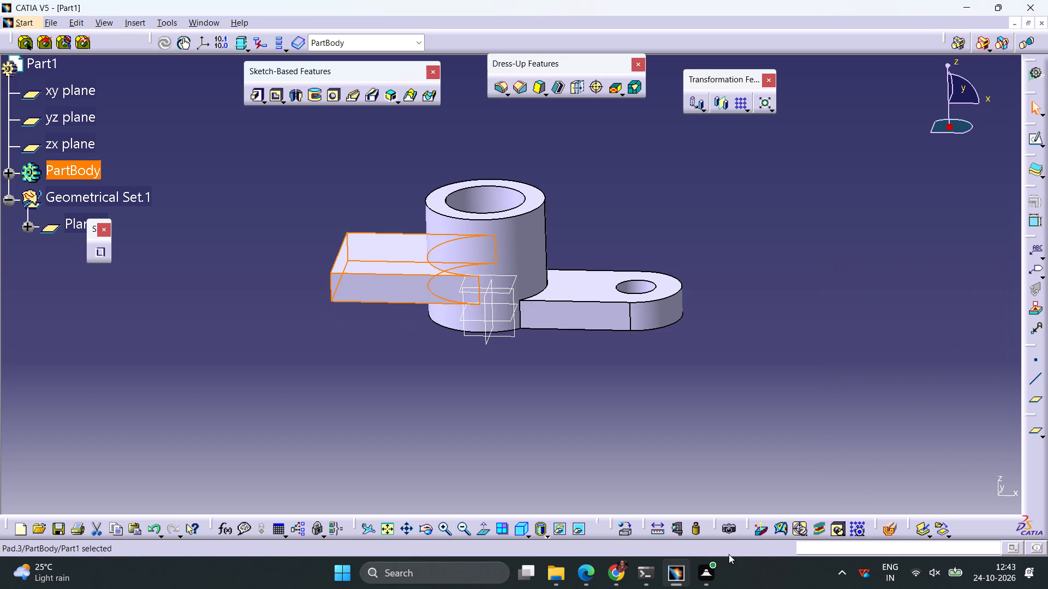
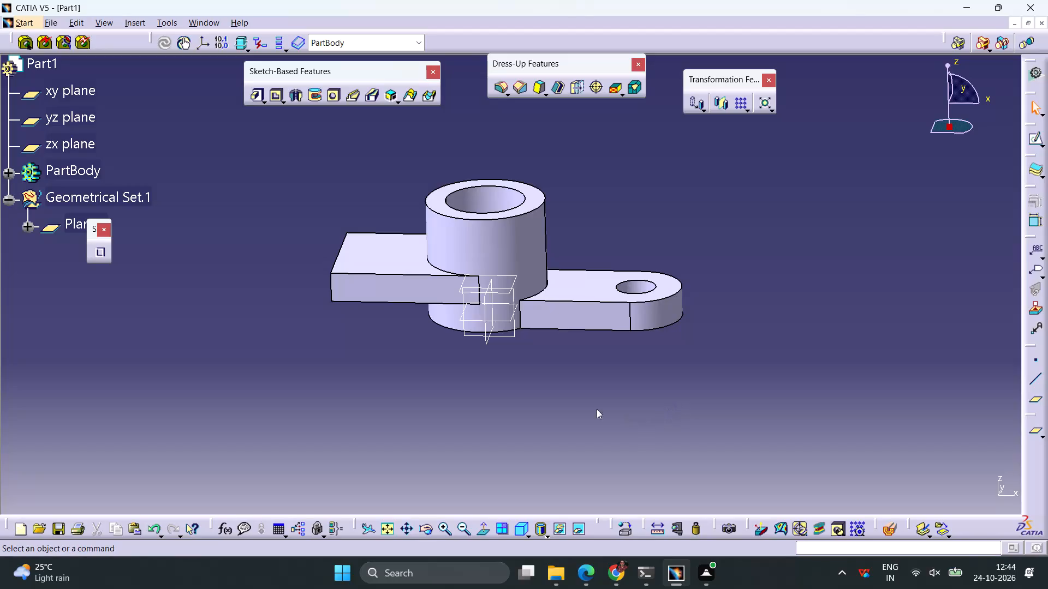
Start a sketch on the second arm's flat end face and draw a centred rectangle about 19 mm wide on the vertical axis above the arm.
{"action": "middle_click_drag", "start_coordinate": [501, 400], "coordinate": [647, 396]}
{"action": "right_click_drag", "start_coordinate": [498, 400], "coordinate": [647, 396]}
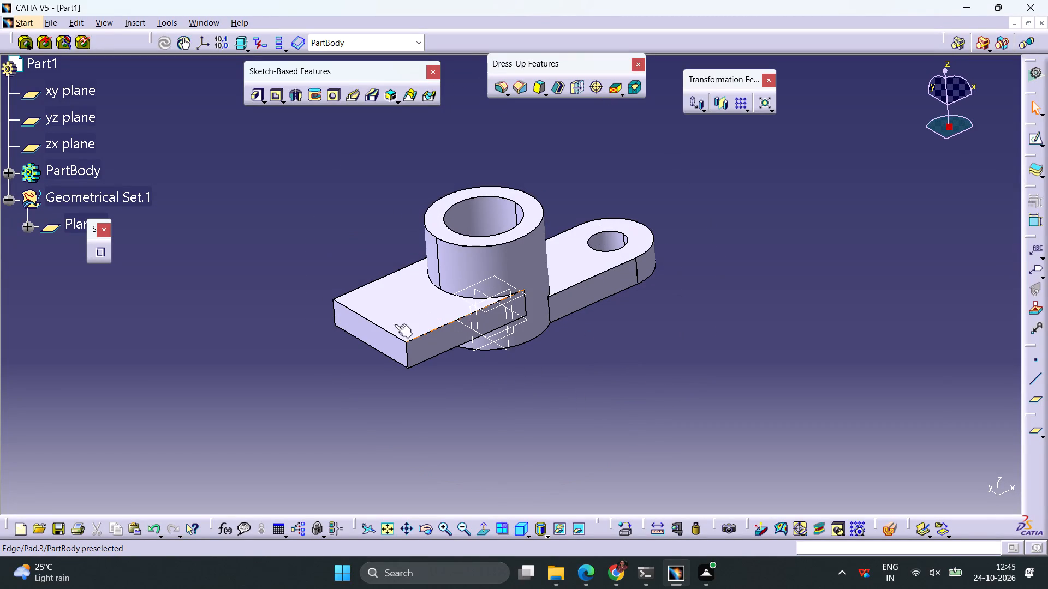
{"action": "left_click", "coordinate": [380, 341]}
{"action": "left_click", "coordinate": [1028, 139]}
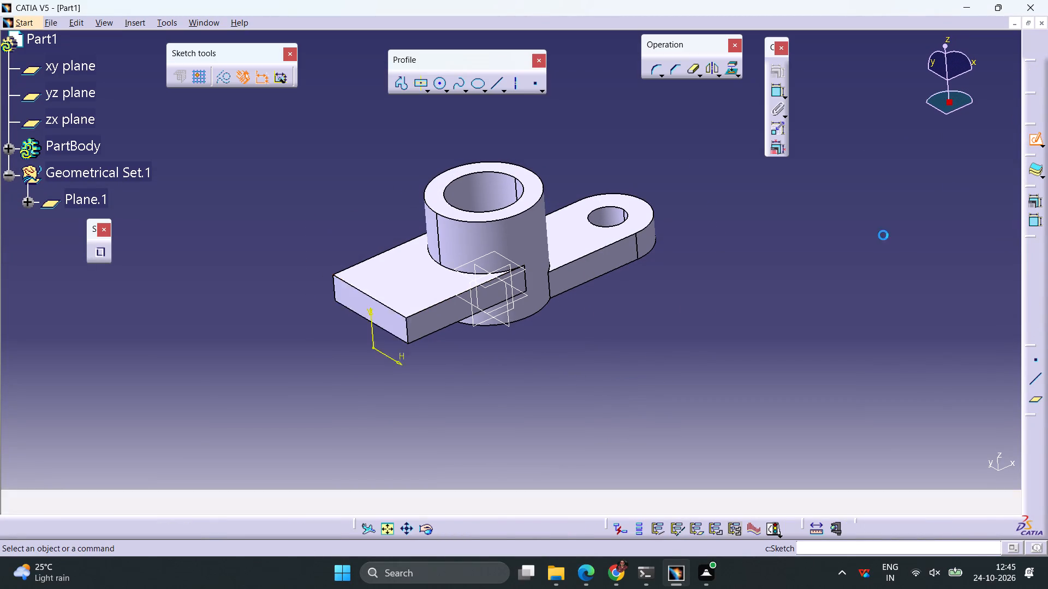
{"action": "left_click", "coordinate": [421, 82]}
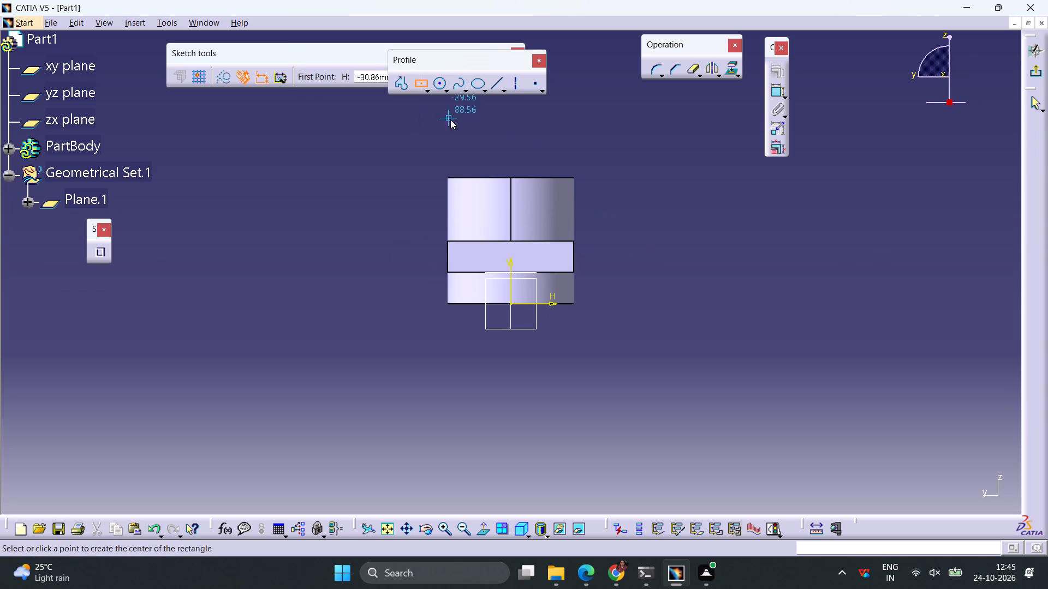
{"action": "left_click", "coordinate": [511, 211]}
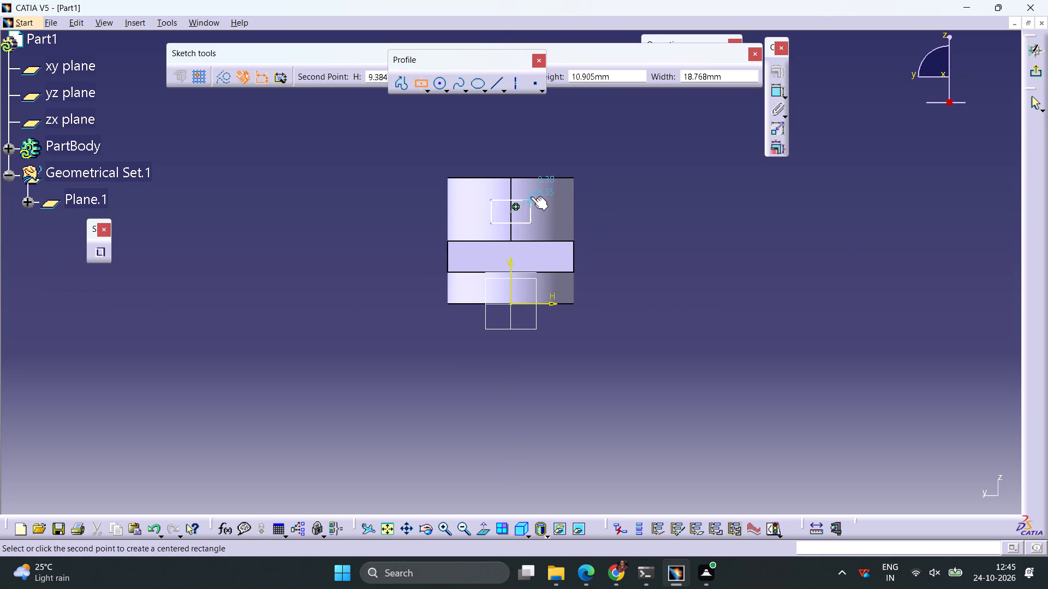
{"action": "left_click", "coordinate": [531, 196]}
{"action": "left_click", "coordinate": [635, 215]}
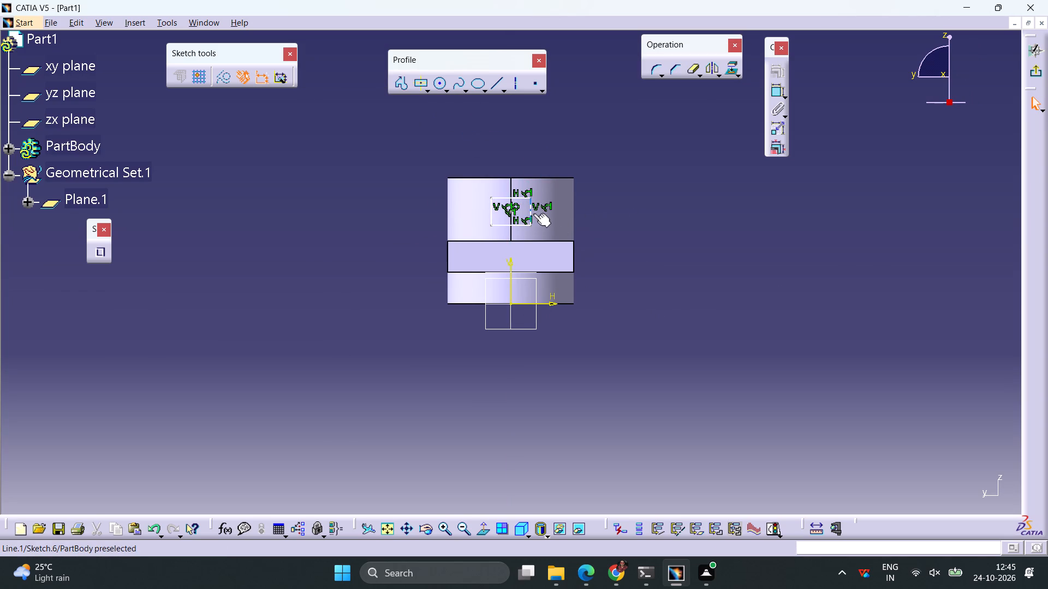
Constrain the rectangle's vertical side on the positive H side to coincide with the arm end face's side edge.
{"action": "left_click", "coordinate": [533, 213]}
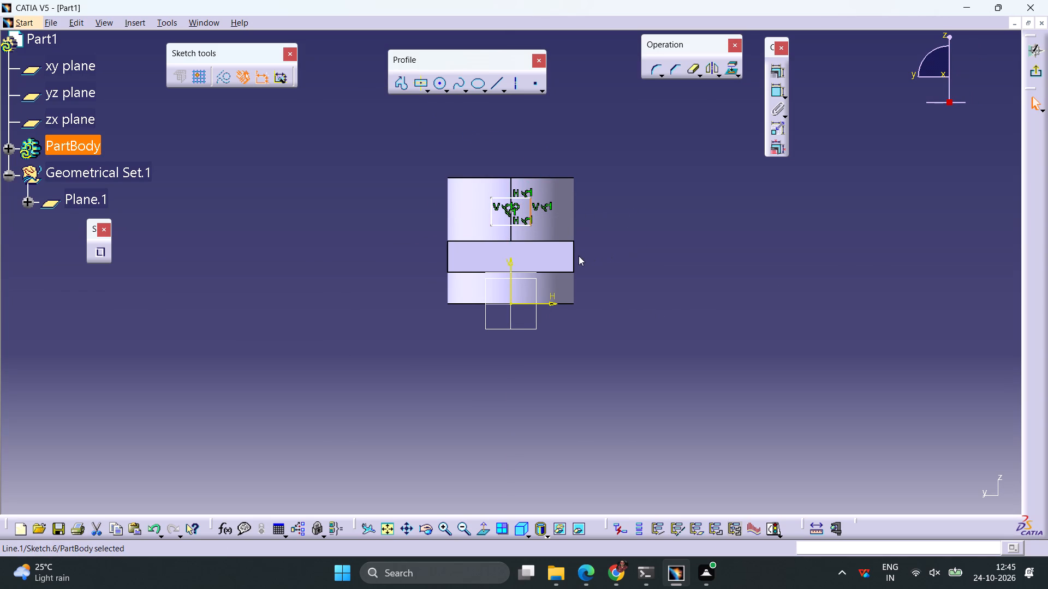
{"action": "left_click", "coordinate": [574, 256], "text": "ctrl"}
{"action": "left_click", "coordinate": [779, 71]}
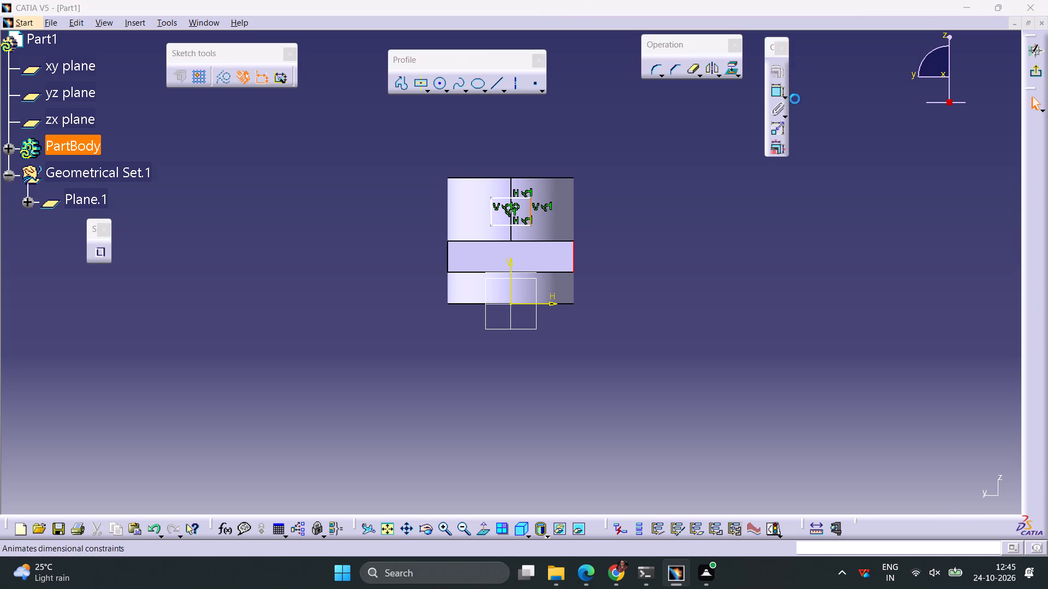
{"action": "left_click", "coordinate": [965, 304]}
{"action": "left_click", "coordinate": [926, 483]}
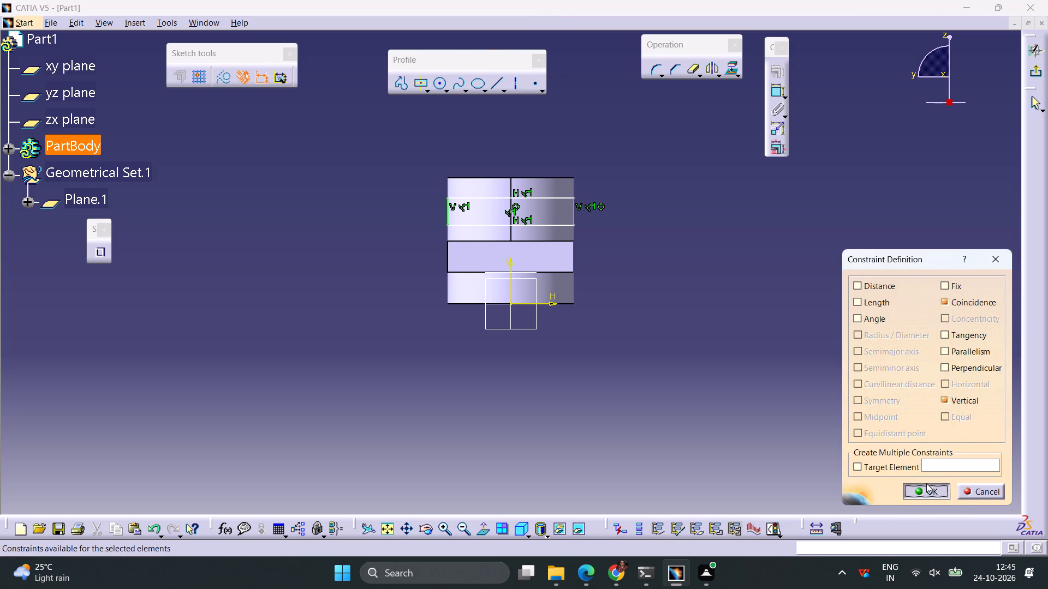
Constrain the rectangle's lower line to coincide with the top edge of the arm's end face.
{"action": "left_click", "coordinate": [545, 226]}
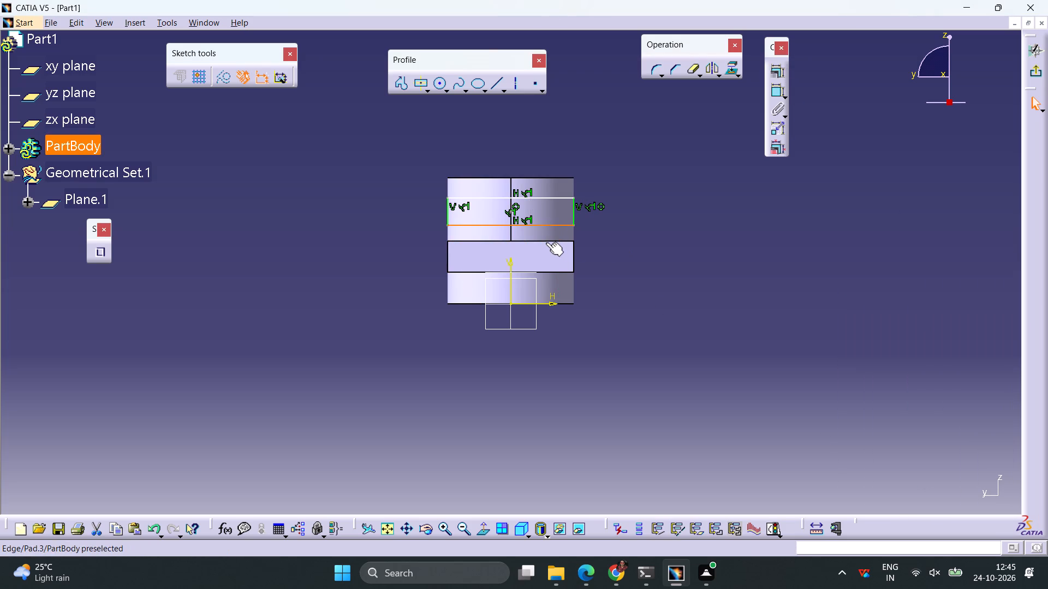
{"action": "left_click", "coordinate": [544, 242], "text": "ctrl"}
{"action": "left_click", "coordinate": [775, 73]}
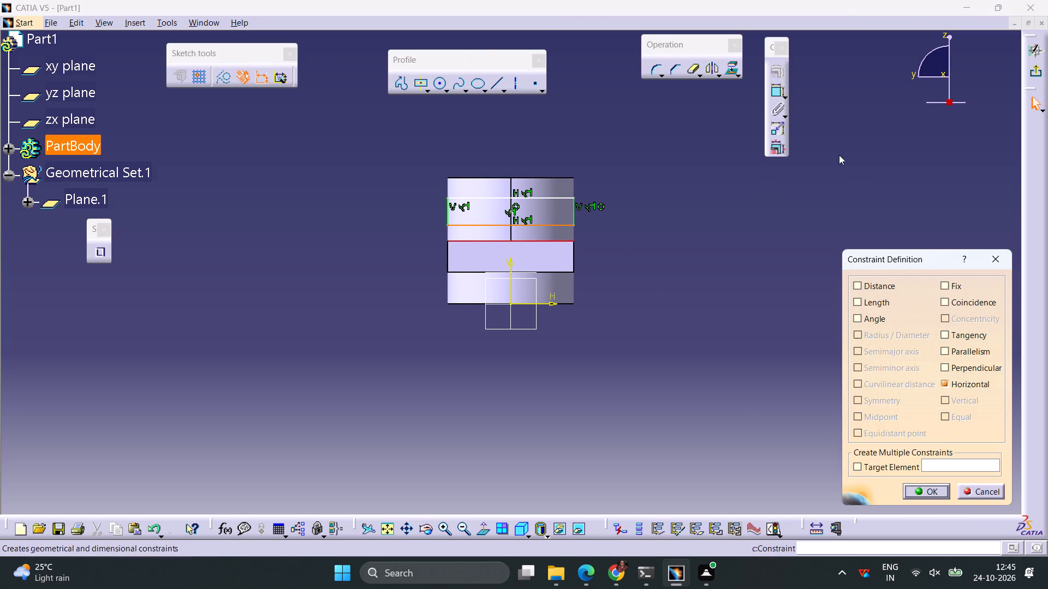
{"action": "left_click", "coordinate": [971, 303]}
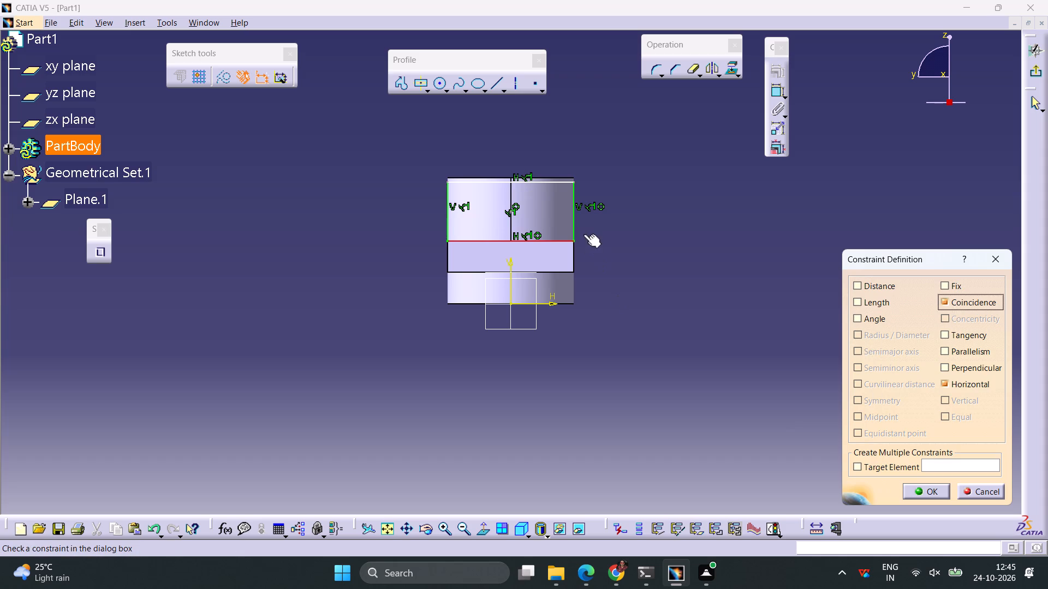
{"action": "left_click", "coordinate": [541, 182]}
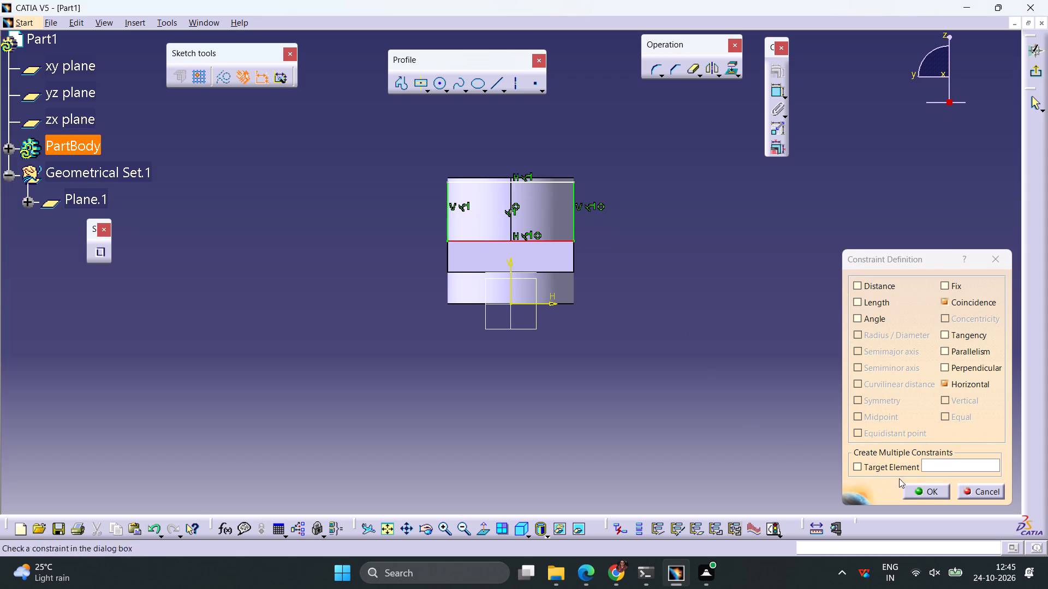
{"action": "left_click", "coordinate": [915, 494]}
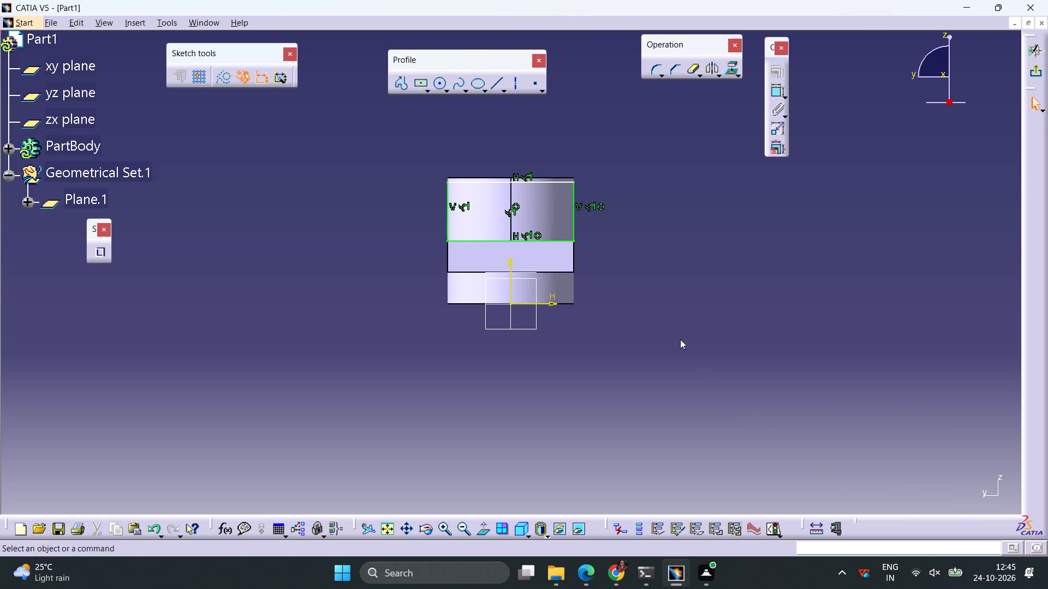
Constrain the rectangle's upper line to coincide with the cylinder's top edge and exit the sketch.
{"action": "left_click", "coordinate": [552, 182]}
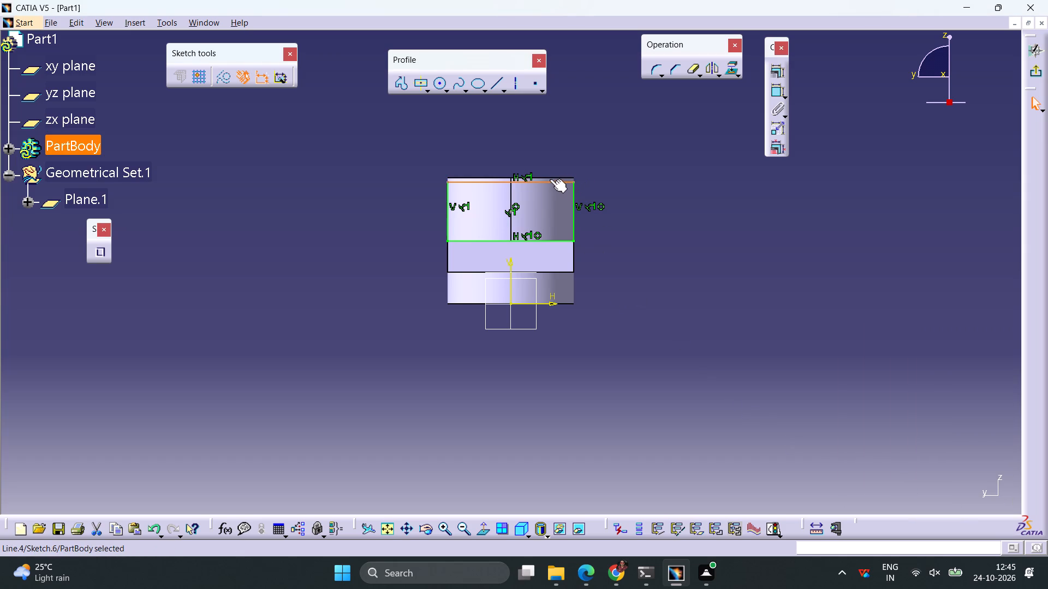
{"action": "left_click", "coordinate": [550, 179], "text": "ctrl"}
{"action": "left_click", "coordinate": [651, 206]}
{"action": "left_click", "coordinate": [562, 183]}
{"action": "left_click", "coordinate": [553, 177], "text": "ctrl"}
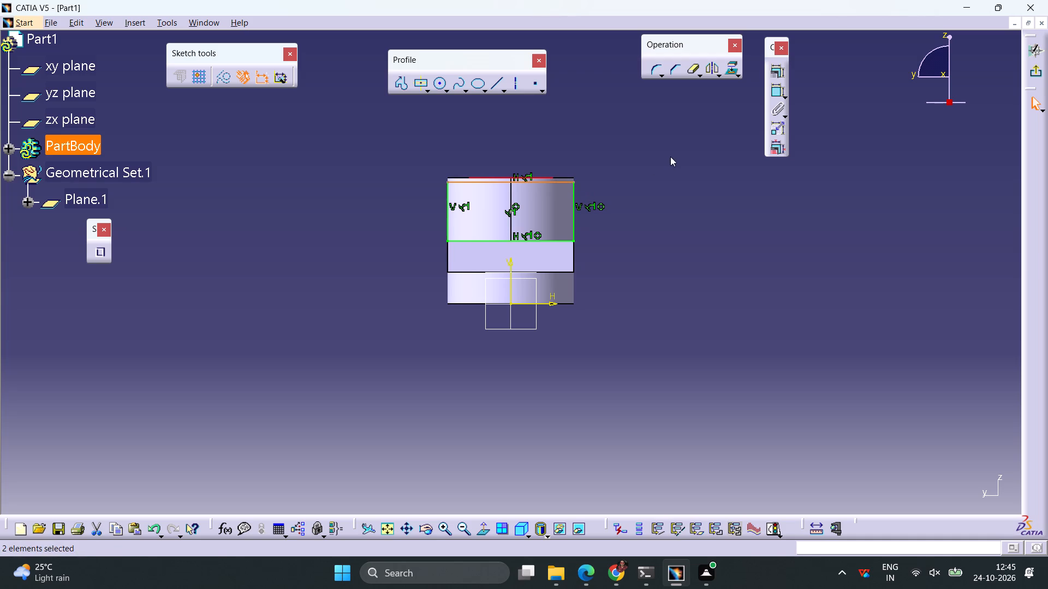
{"action": "left_click", "coordinate": [775, 70]}
{"action": "left_click", "coordinate": [977, 303]}
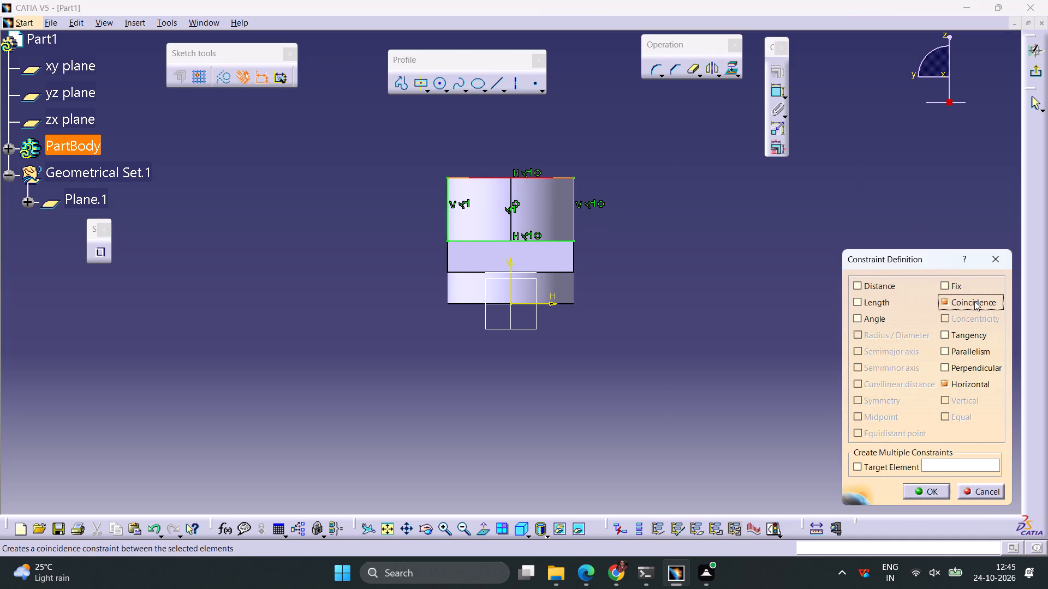
{"action": "left_click", "coordinate": [932, 495]}
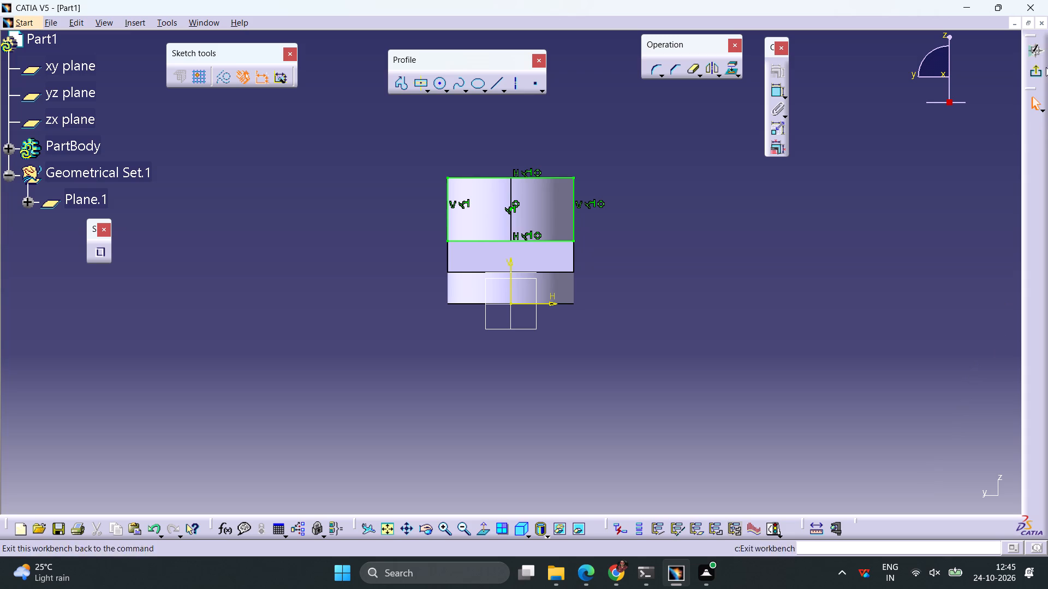
{"action": "left_click", "coordinate": [1032, 69]}
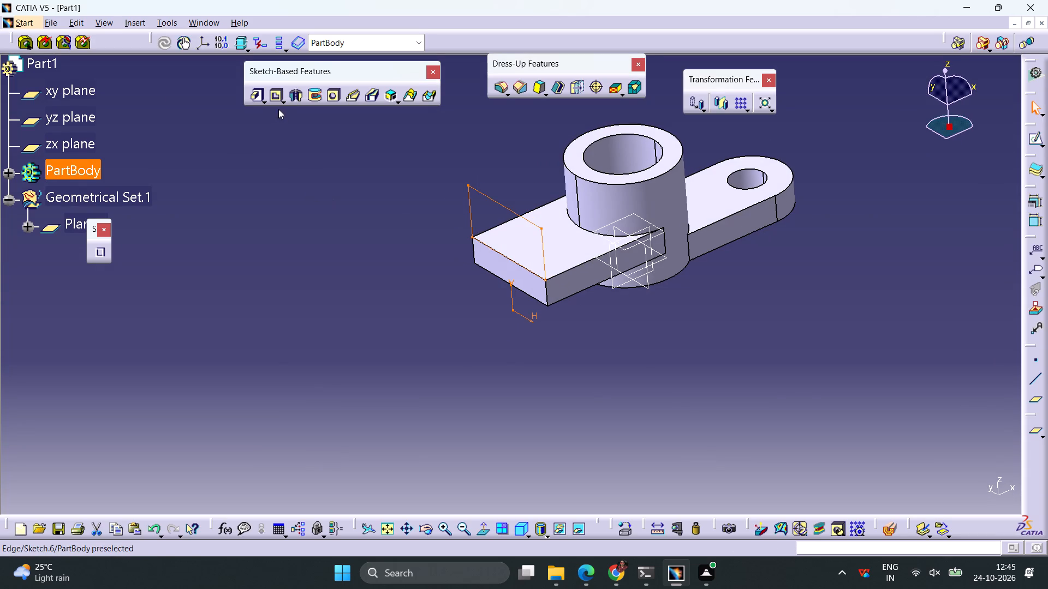
Pad the rectangle 15 mm with the direction reversed toward the cylinder, forming an upright plate at the arm's end.
{"action": "left_click", "coordinate": [252, 95]}
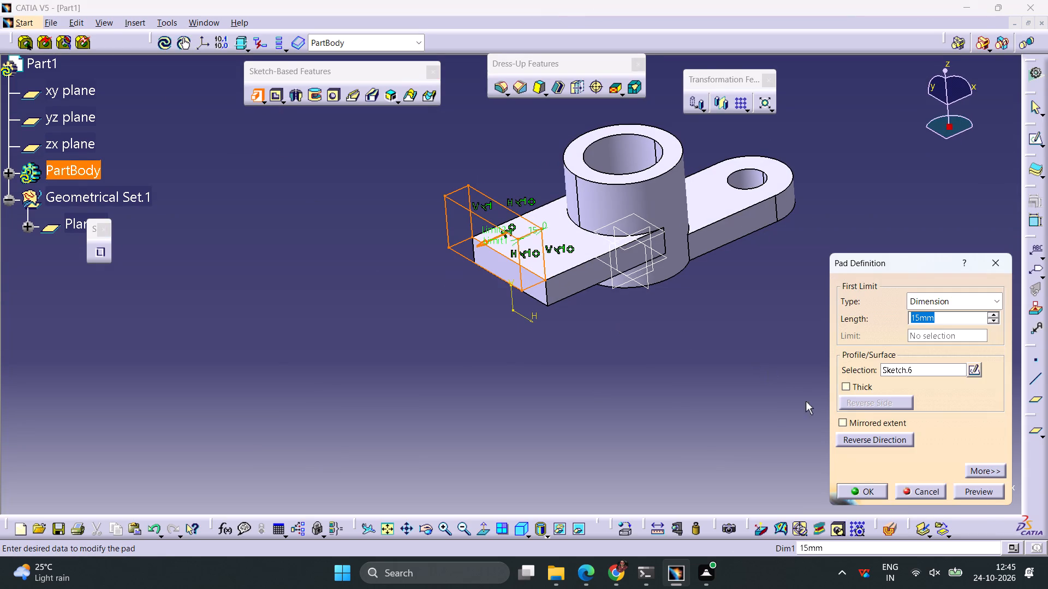
{"action": "left_click", "coordinate": [882, 443]}
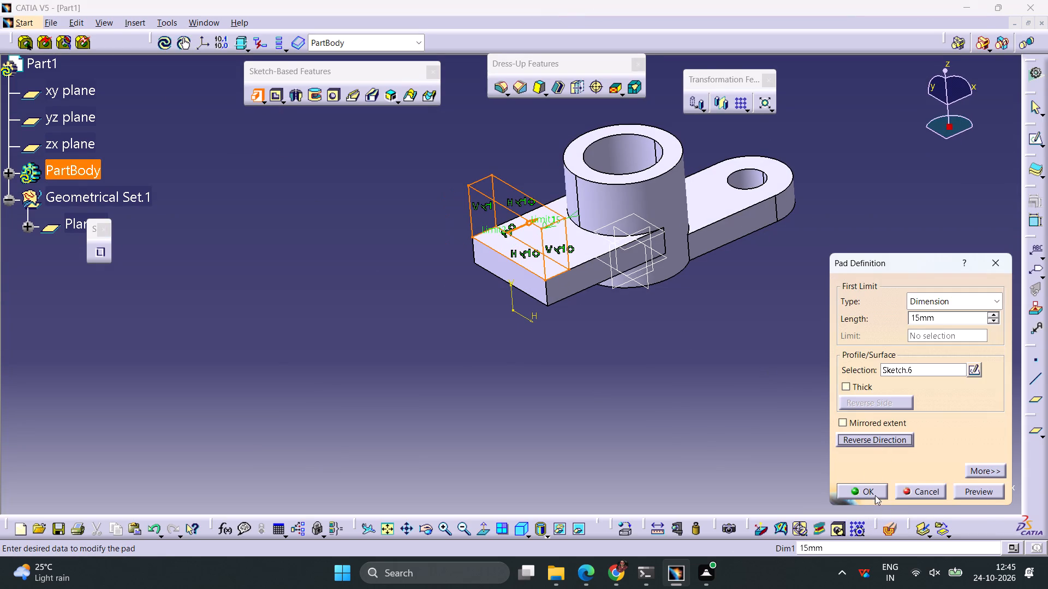
{"action": "left_click", "coordinate": [875, 494]}
{"action": "left_click", "coordinate": [786, 418]}
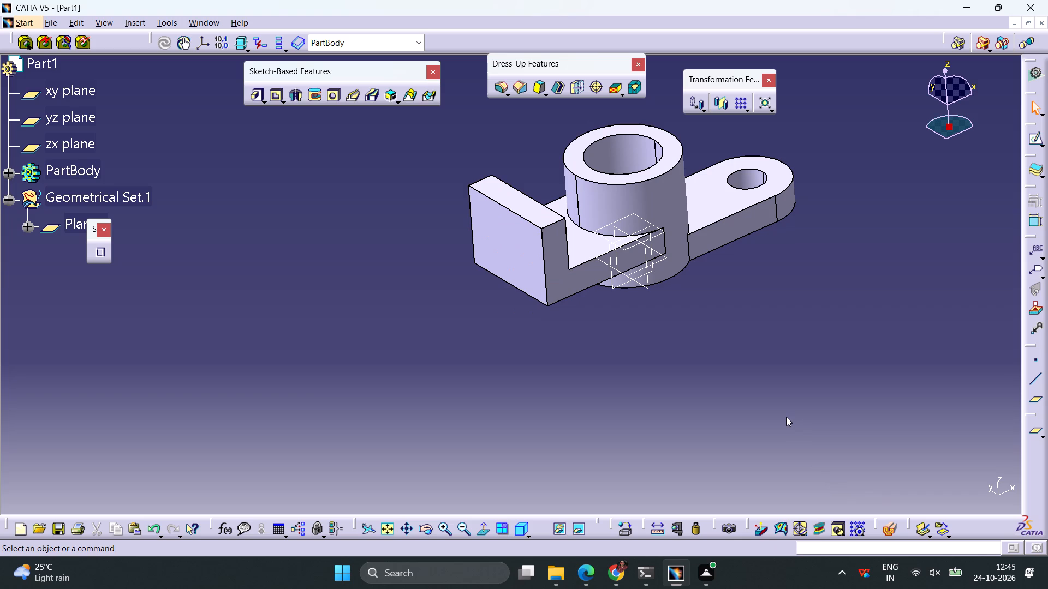
Start a sketch on the upright plate's outer face and draw a circle about 7 mm in diameter in its upper half, on the negative H side.
{"action": "left_click", "coordinate": [519, 251]}
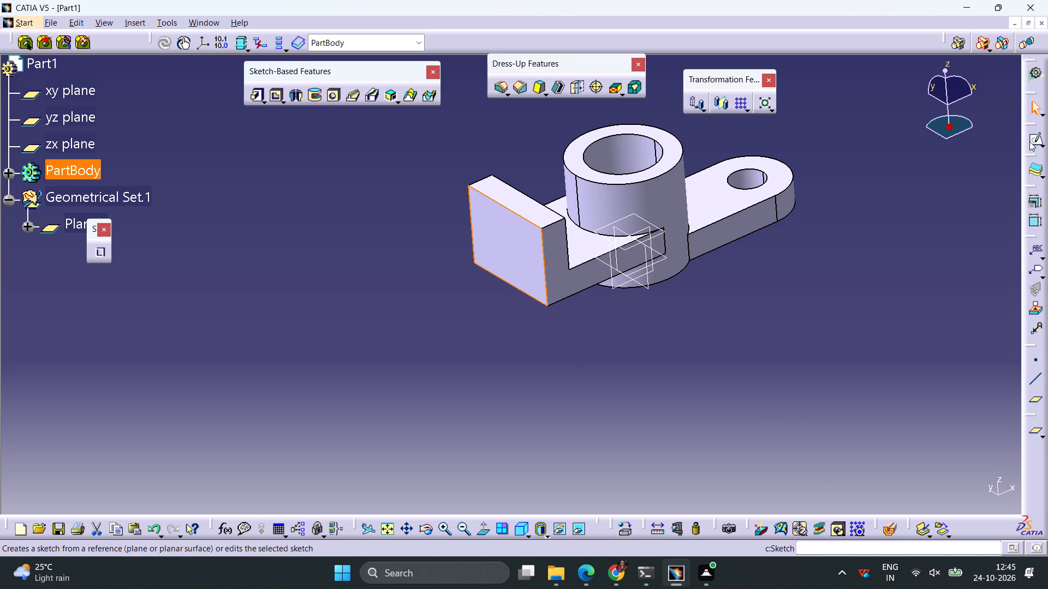
{"action": "left_click", "coordinate": [1043, 147]}
{"action": "left_click", "coordinate": [1013, 161]}
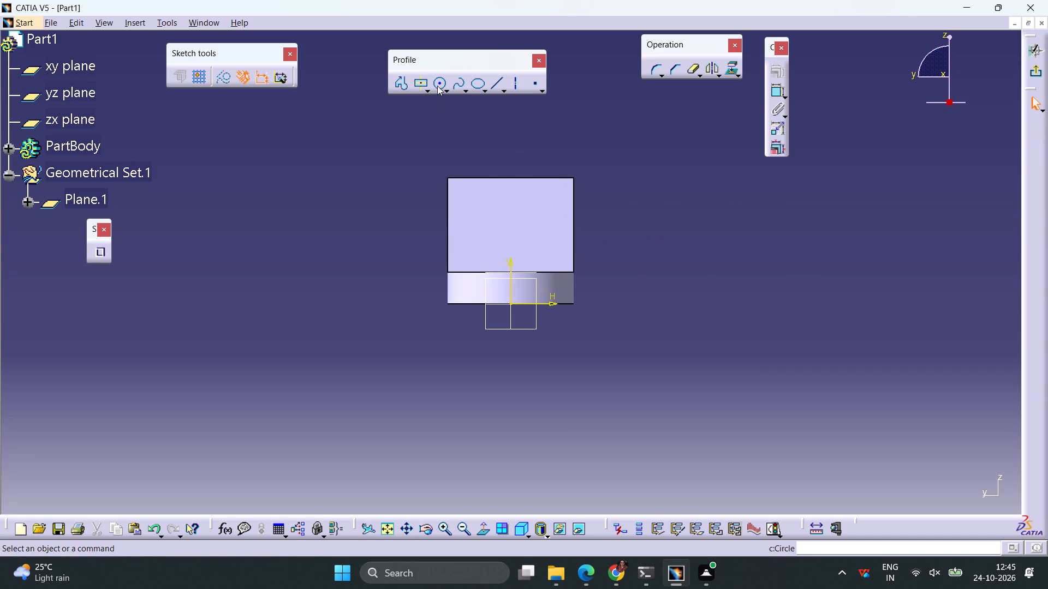
{"action": "left_click", "coordinate": [437, 86]}
{"action": "left_click", "coordinate": [470, 217]}
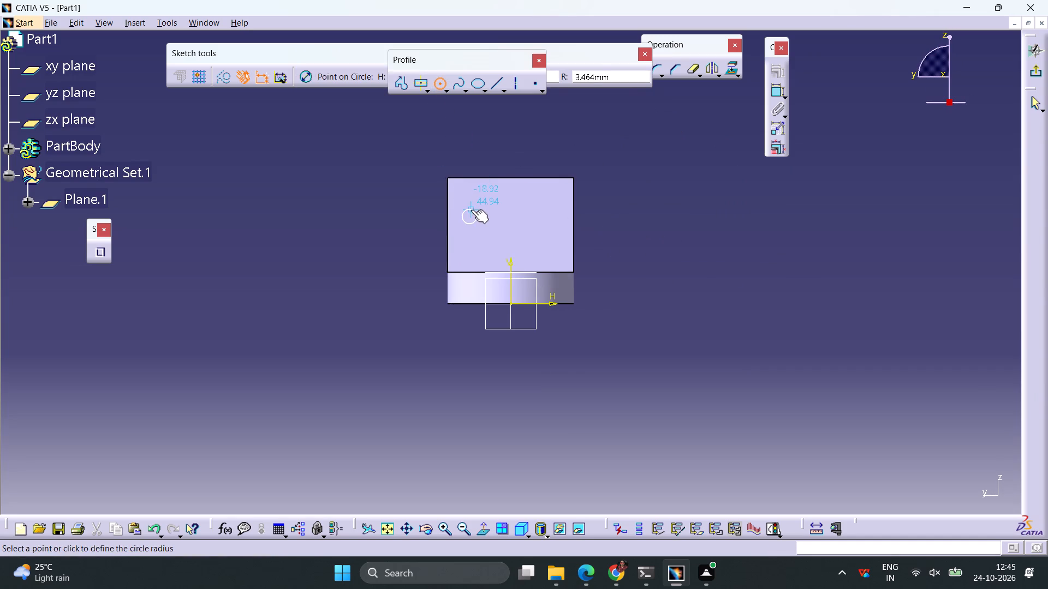
{"action": "left_click", "coordinate": [471, 209]}
Dimension the circle's diameter and set it to 16 mm.
{"action": "left_click", "coordinate": [773, 92]}
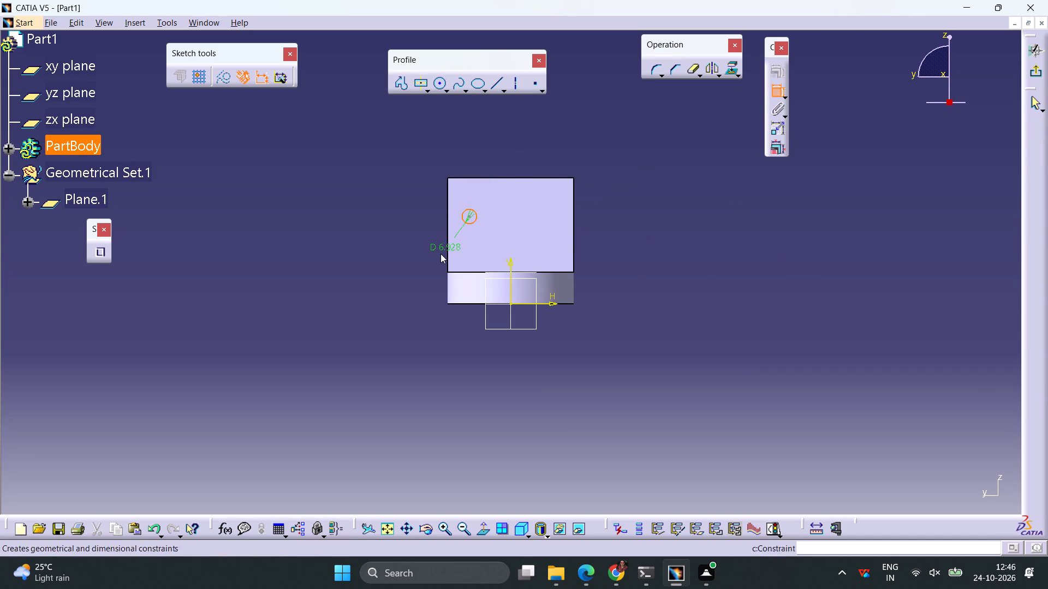
{"action": "left_click", "coordinate": [421, 255]}
{"action": "double_click", "coordinate": [427, 249]}
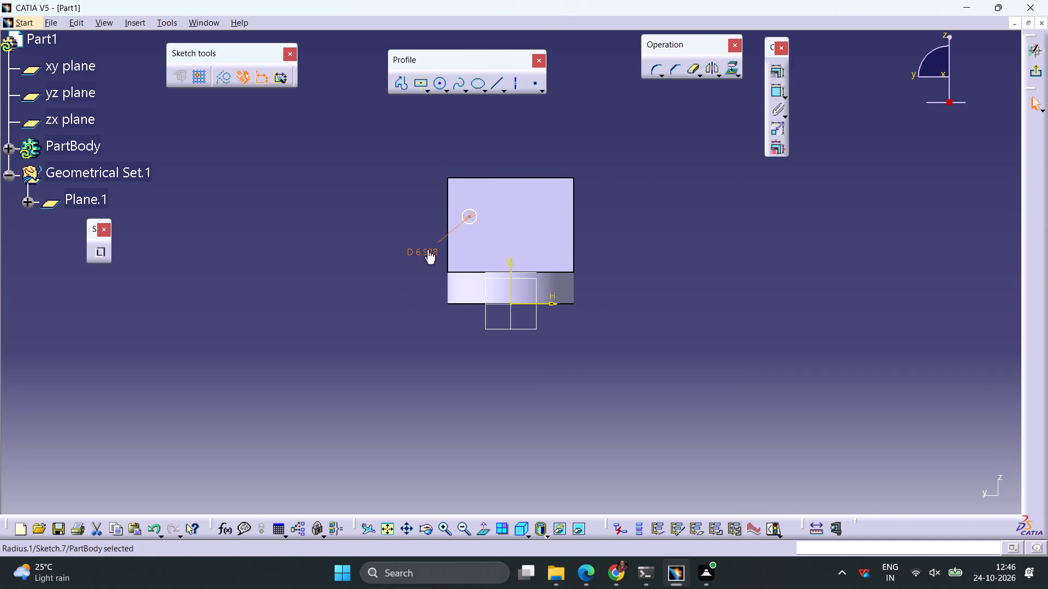
{"action": "type", "text": "16"}
{"action": "key", "text": "Return"}
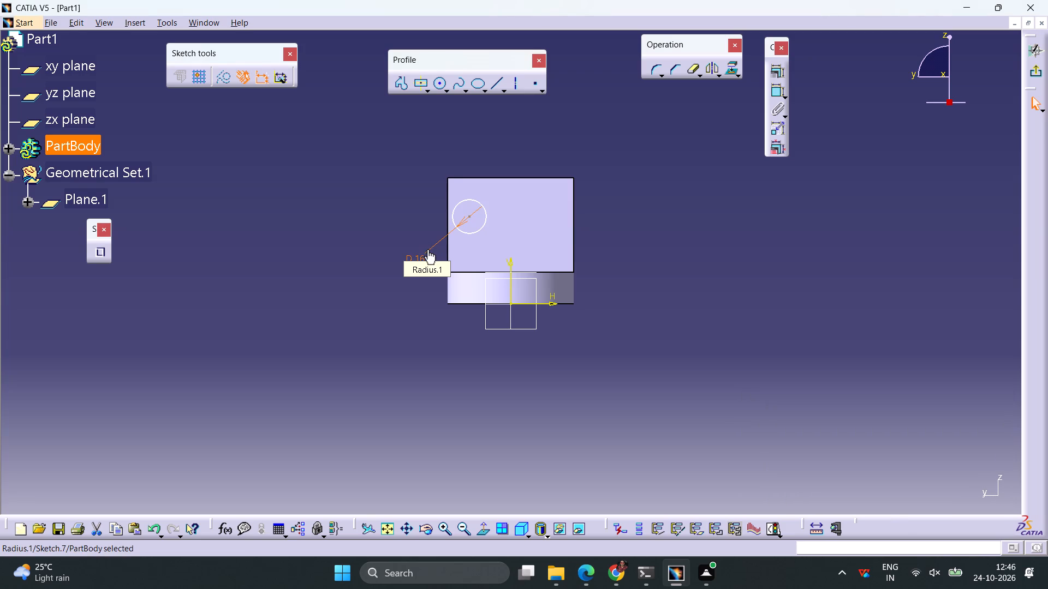
Dimension the circle centre's horizontal offset from the vertical axis and set it to 35/2 mm.
{"action": "left_click", "coordinate": [468, 215]}
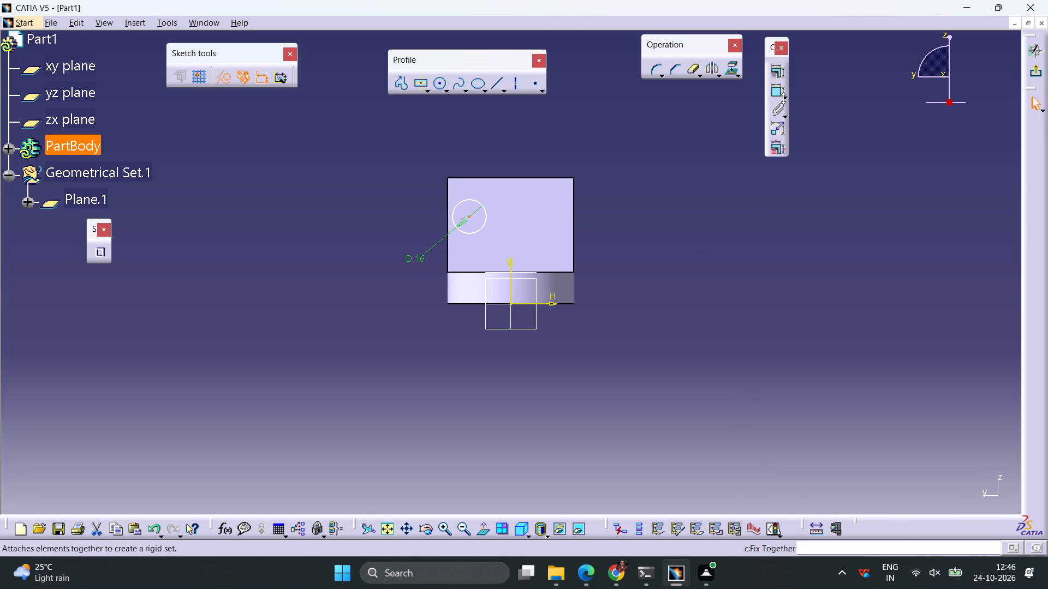
{"action": "left_click", "coordinate": [771, 92]}
{"action": "left_click", "coordinate": [513, 280]}
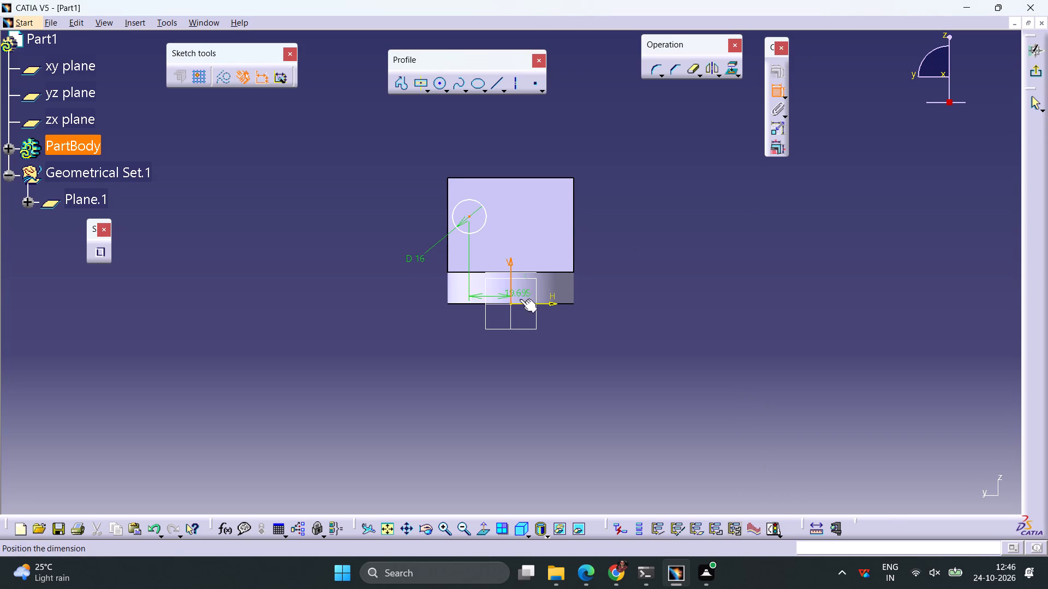
{"action": "left_click", "coordinate": [437, 362]}
{"action": "double_click", "coordinate": [433, 358]}
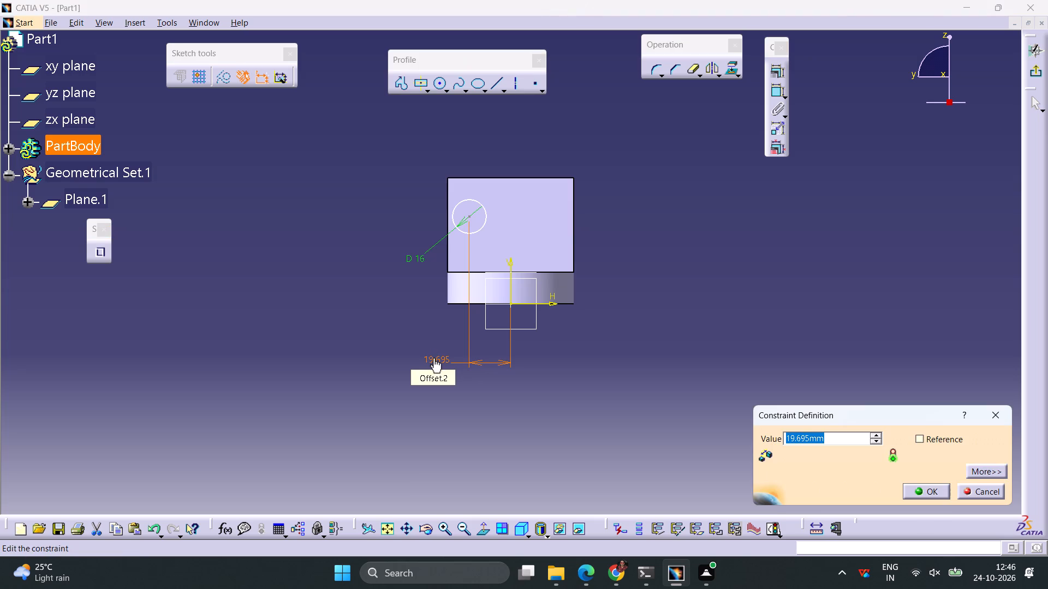
{"action": "type", "text": "35/2"}
{"action": "key", "text": "Return"}
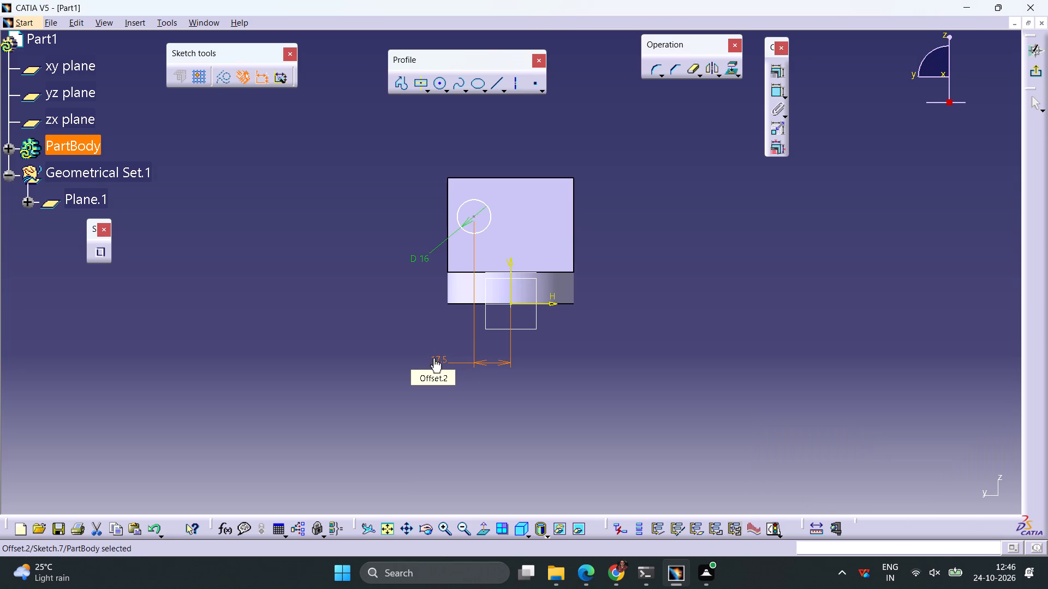
{"action": "left_click", "coordinate": [626, 311]}
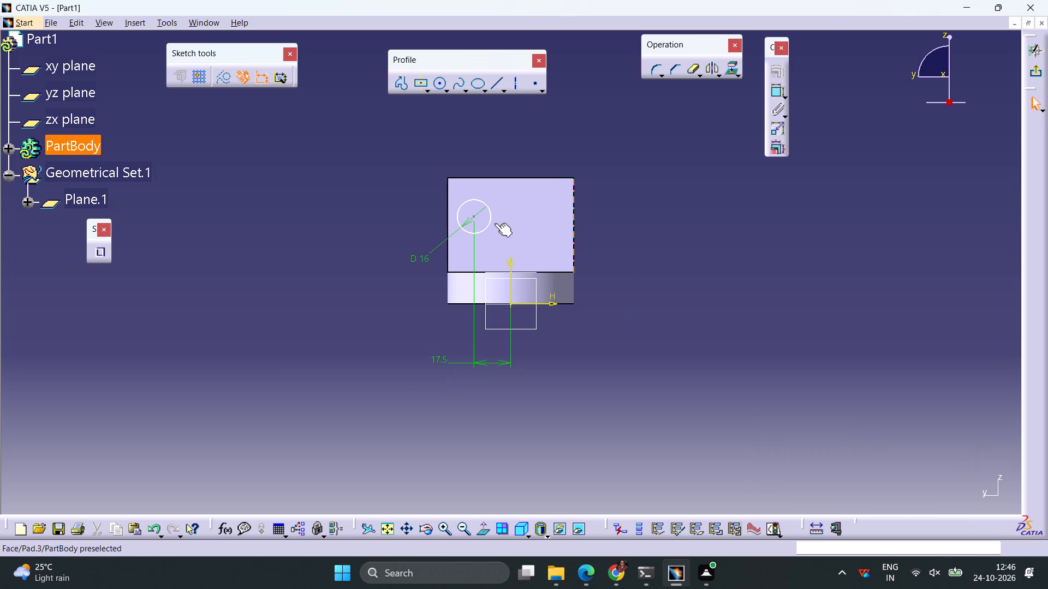
Dimension the 16 mm circle's centre from the plate's top edge and set the distance to 15 mm.
{"action": "left_click", "coordinate": [474, 216]}
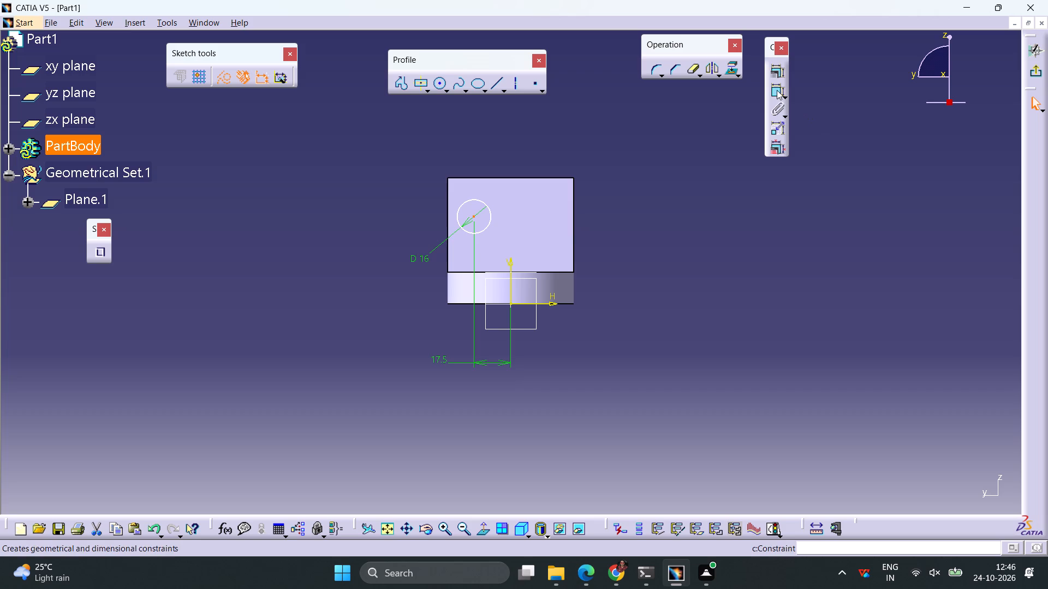
{"action": "left_click", "coordinate": [777, 90]}
{"action": "left_click", "coordinate": [470, 179]}
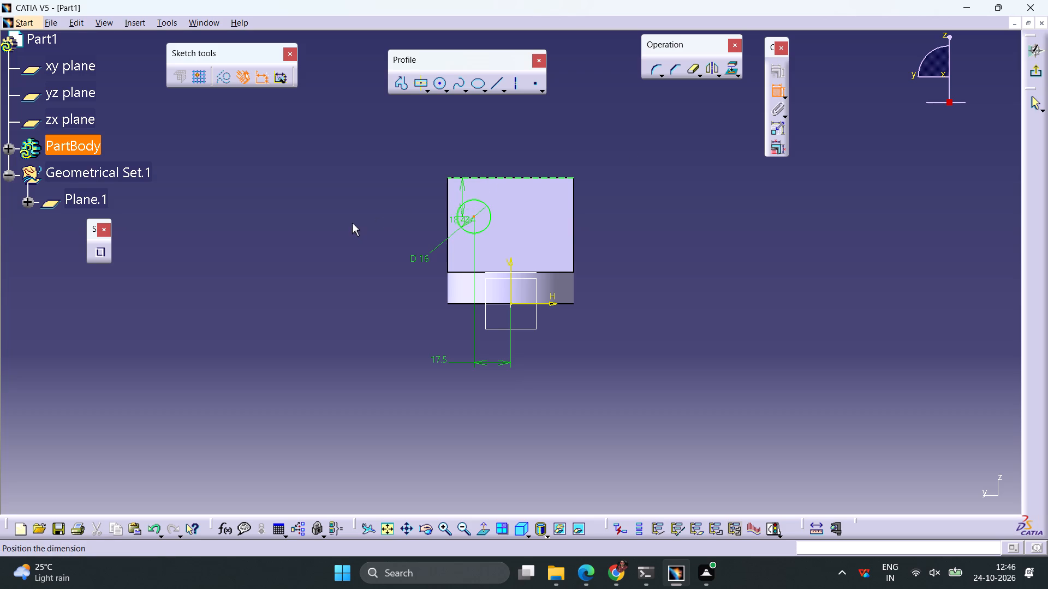
{"action": "left_click", "coordinate": [436, 147]}
{"action": "double_click", "coordinate": [468, 143]}
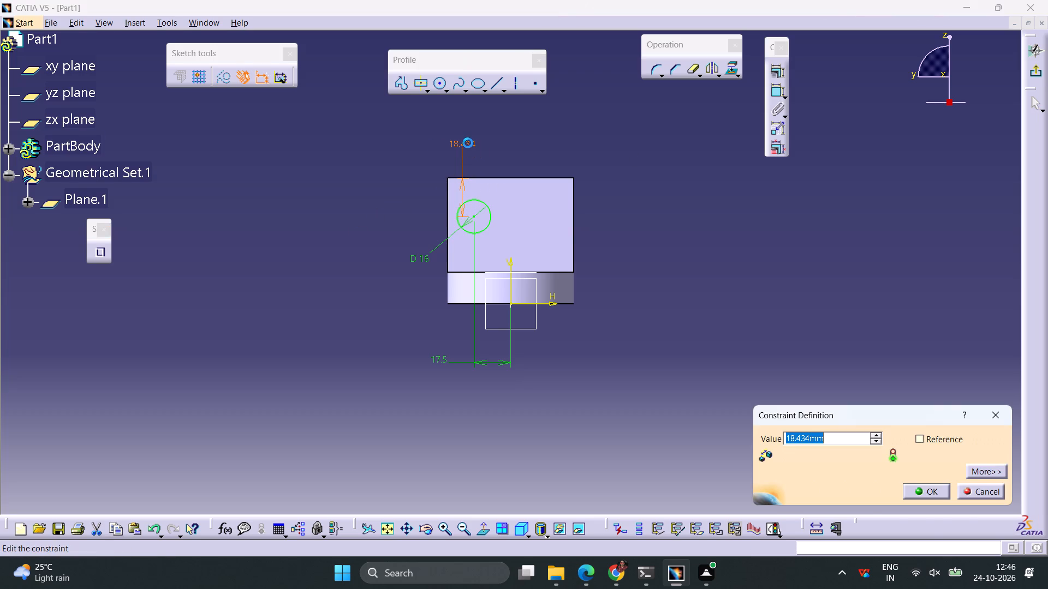
{"action": "type", "text": "15"}
{"action": "key", "text": "Return"}
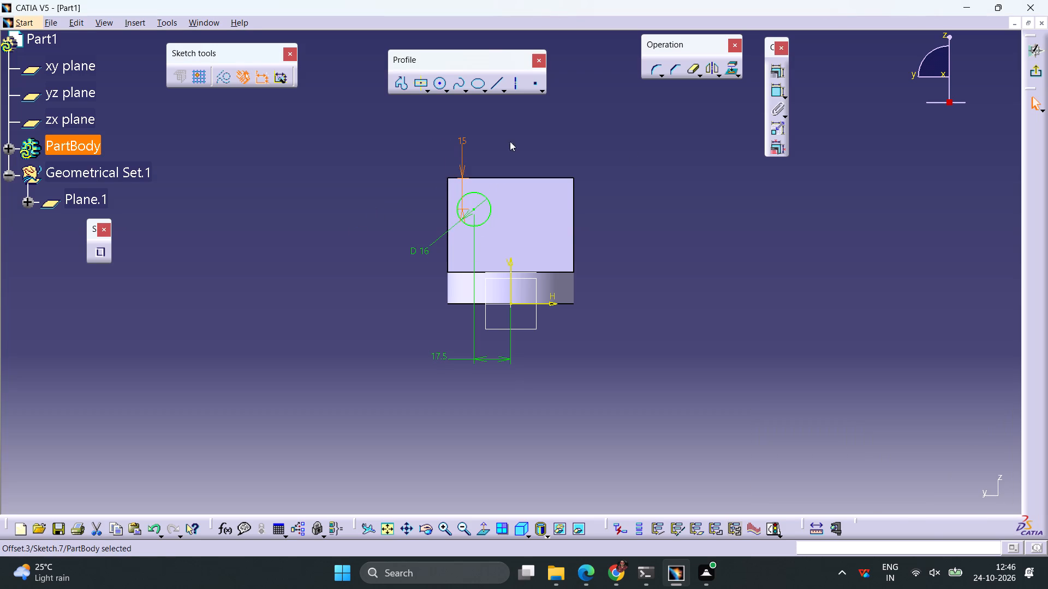
{"action": "left_click", "coordinate": [680, 179]}
Draw a second circle about 12 mm in diameter beyond the plate's edge on the positive H side, about 62 mm from the vertical axis.
{"action": "left_click", "coordinate": [435, 83]}
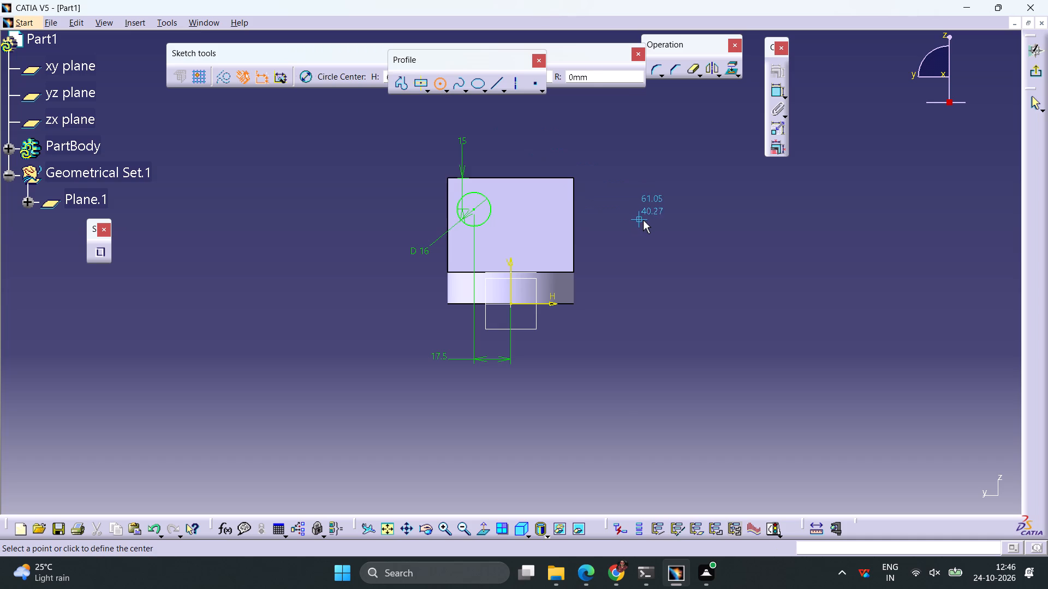
{"action": "left_click", "coordinate": [643, 220]}
{"action": "left_click", "coordinate": [653, 218]}
{"action": "left_click", "coordinate": [703, 249]}
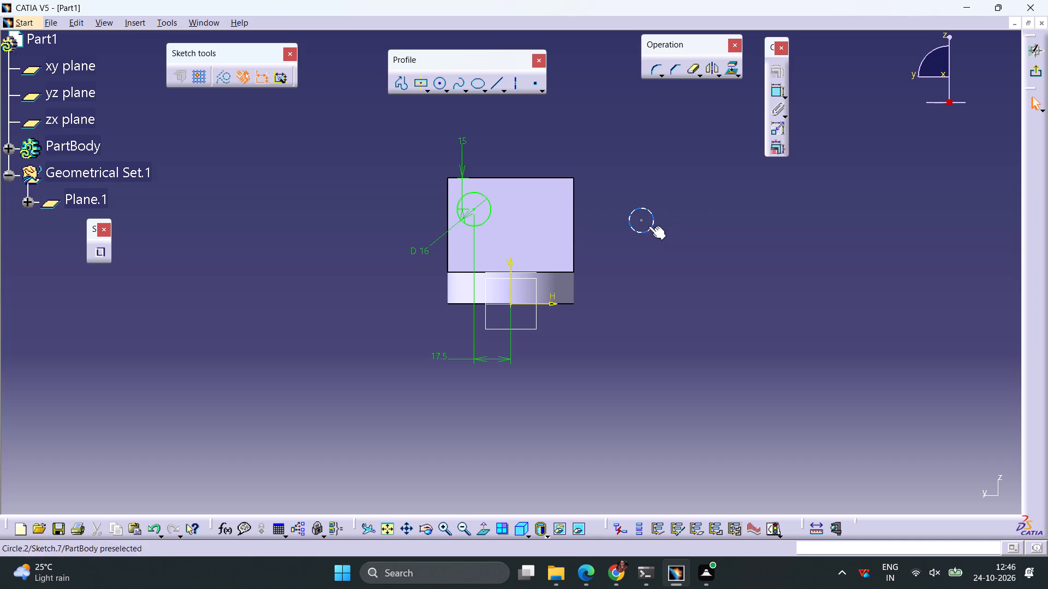
Dimension the second circle's centre from the plate's top edge and set the distance to 15 mm.
{"action": "left_click", "coordinate": [640, 219]}
{"action": "left_click", "coordinate": [772, 92]}
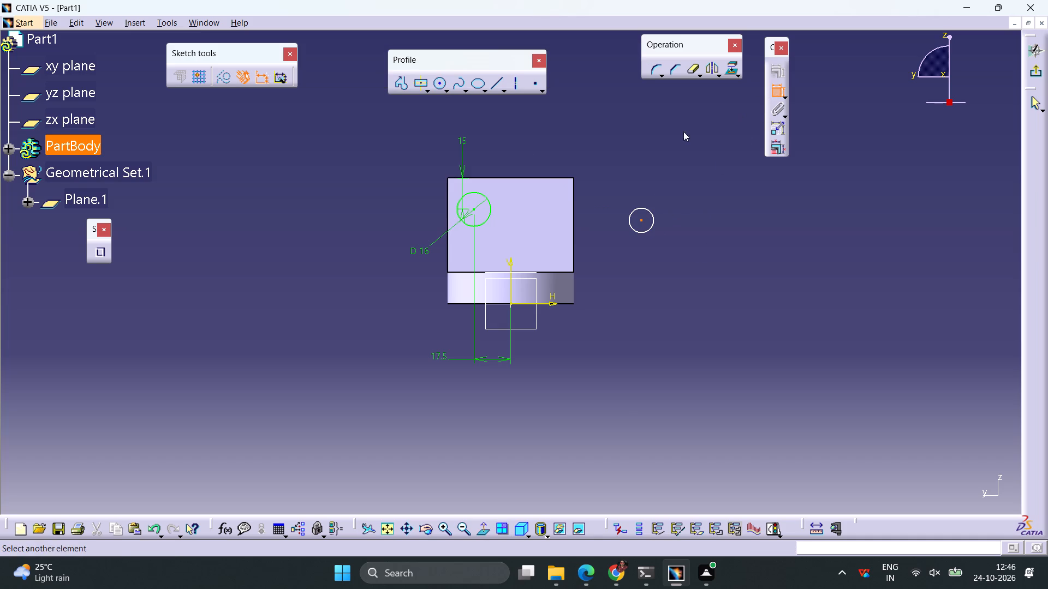
{"action": "left_click", "coordinate": [550, 179]}
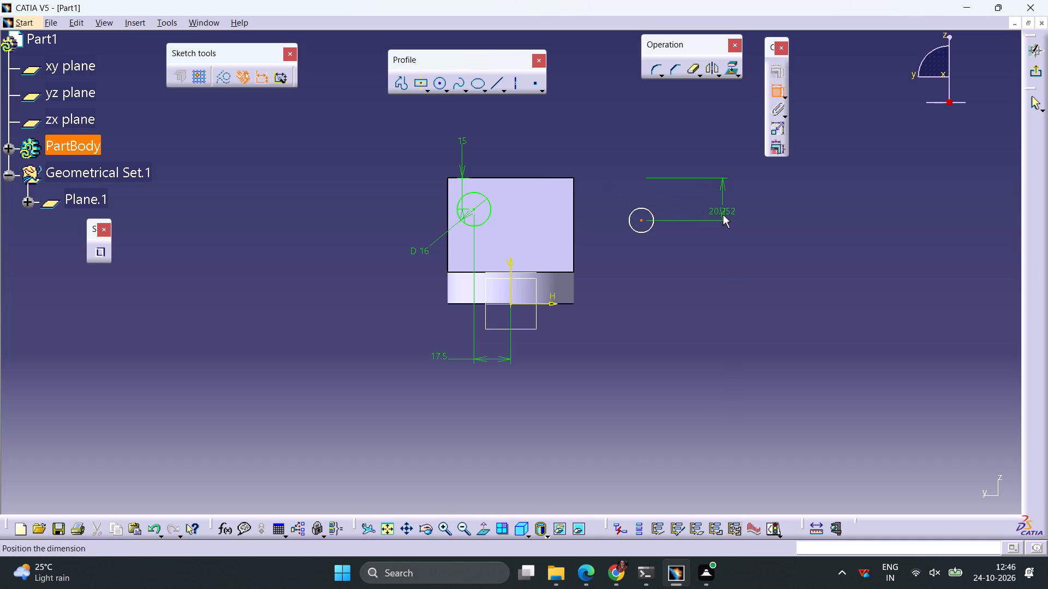
{"action": "left_click", "coordinate": [732, 237]}
{"action": "double_click", "coordinate": [739, 233]}
{"action": "type", "text": "15"}
{"action": "key", "text": "Return"}
{"action": "left_click", "coordinate": [688, 280]}
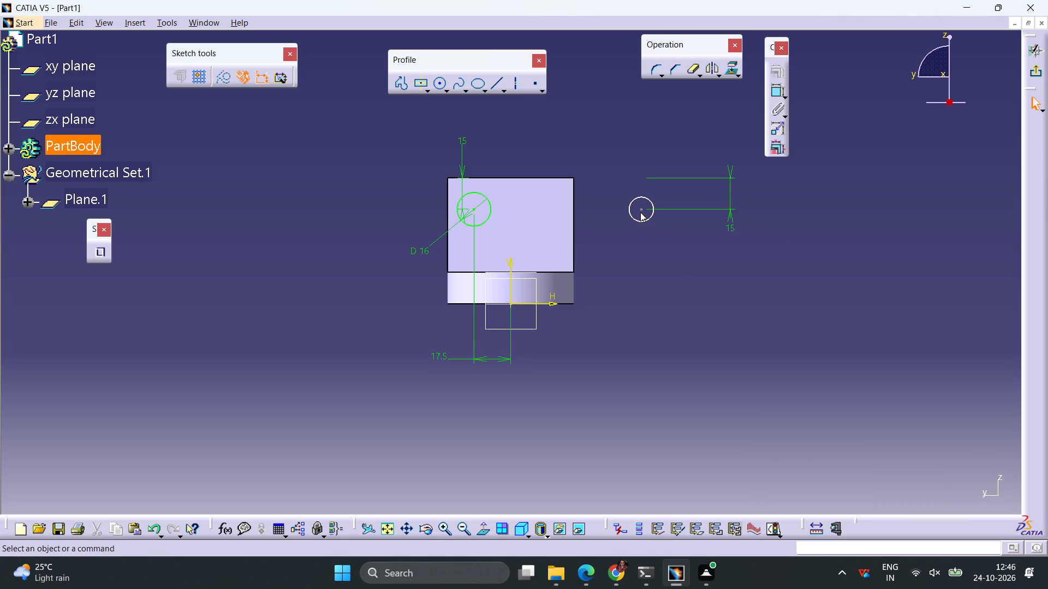
Dimension the second circle centre's horizontal offset from the vertical axis and set it to 17.5 mm.
{"action": "left_click", "coordinate": [643, 209]}
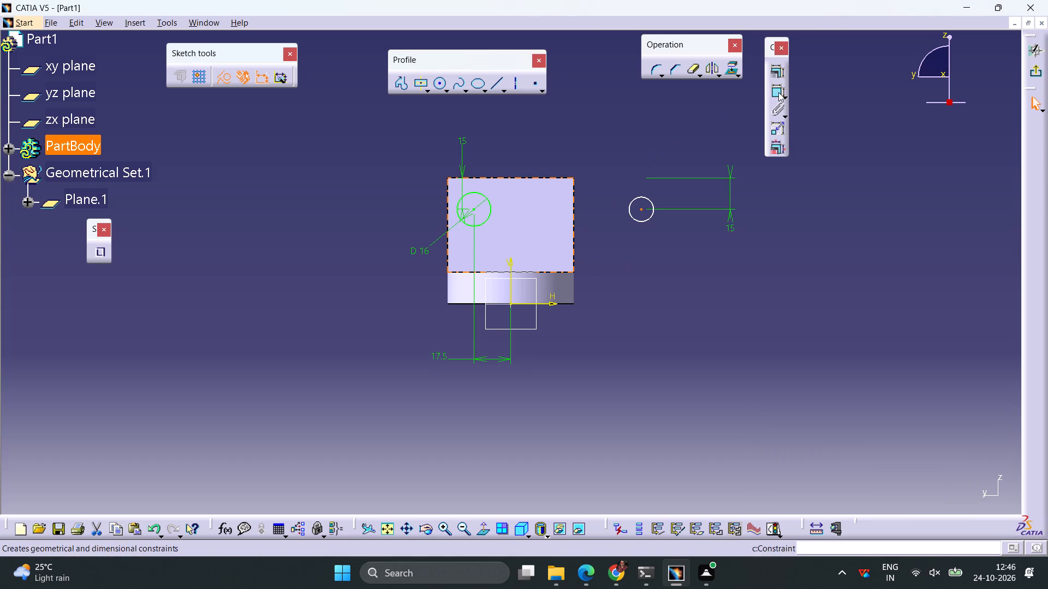
{"action": "left_click", "coordinate": [771, 92]}
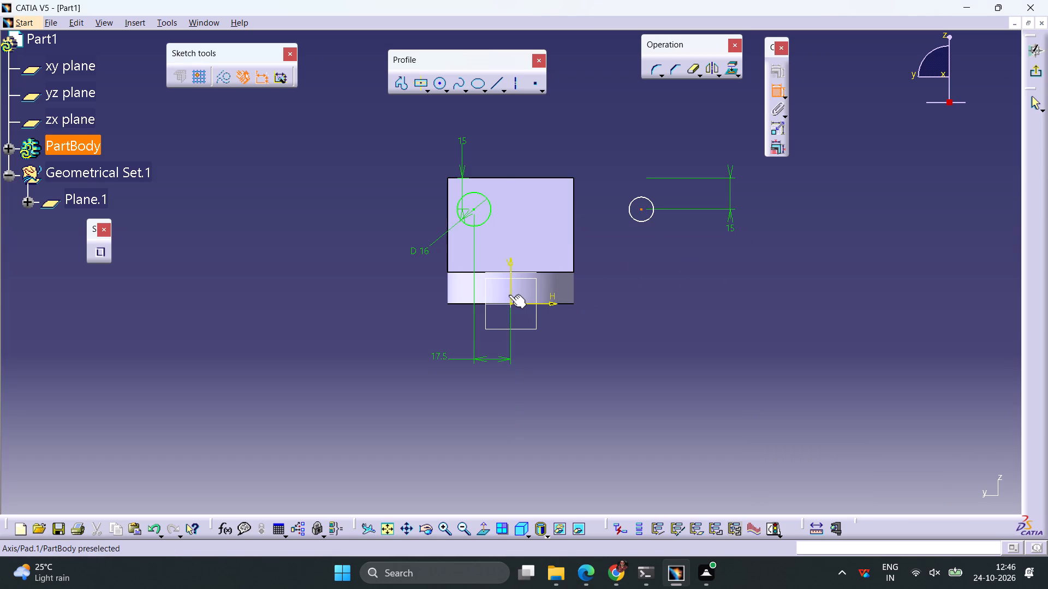
{"action": "left_click", "coordinate": [509, 294]}
{"action": "left_click", "coordinate": [712, 377]}
{"action": "double_click", "coordinate": [717, 374]}
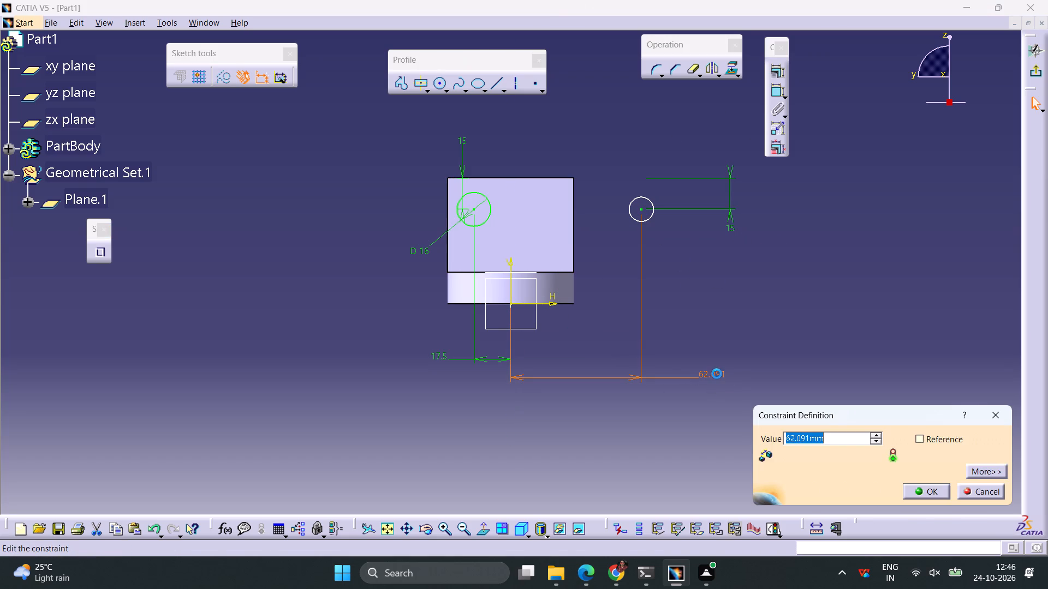
{"action": "type", "text": "17."}
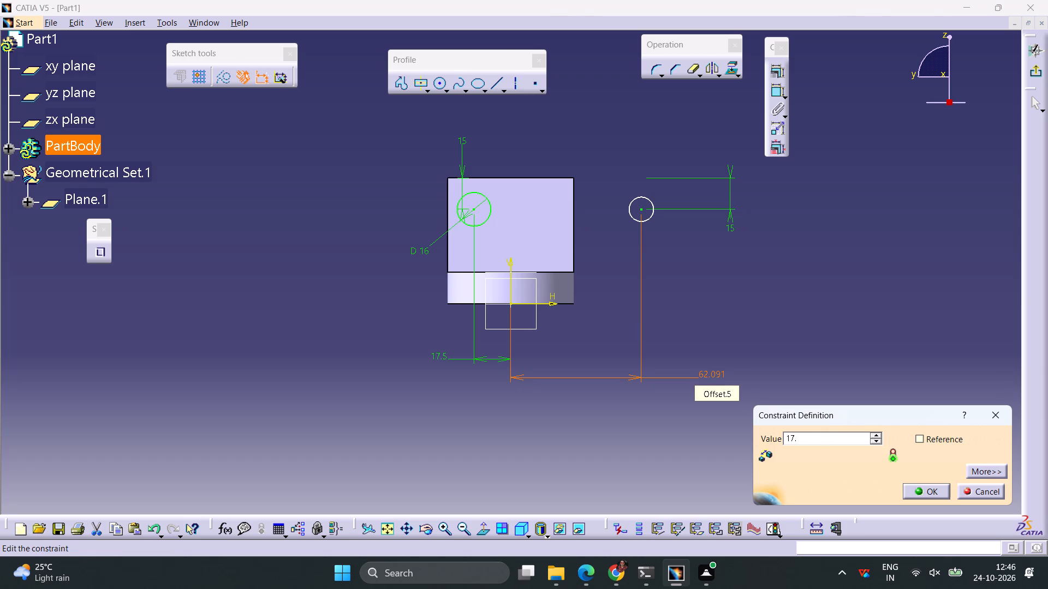
{"action": "key", "text": "5"}
{"action": "key", "text": "Return"}
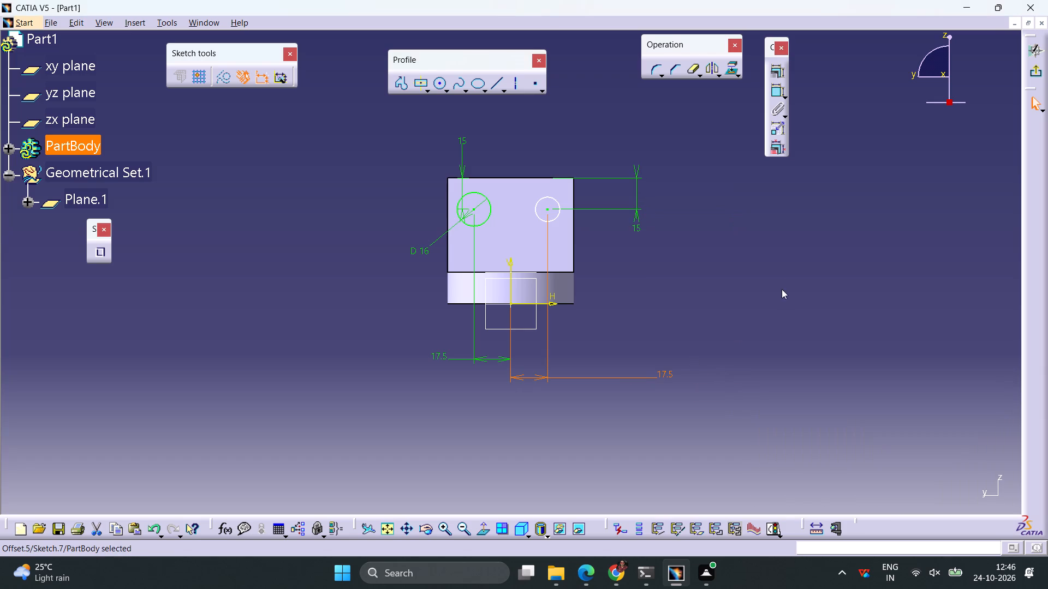
{"action": "left_click", "coordinate": [782, 289]}
Dimension the second circle's diameter, set it to 16 mm, and exit the sketch.
{"action": "left_click", "coordinate": [553, 219]}
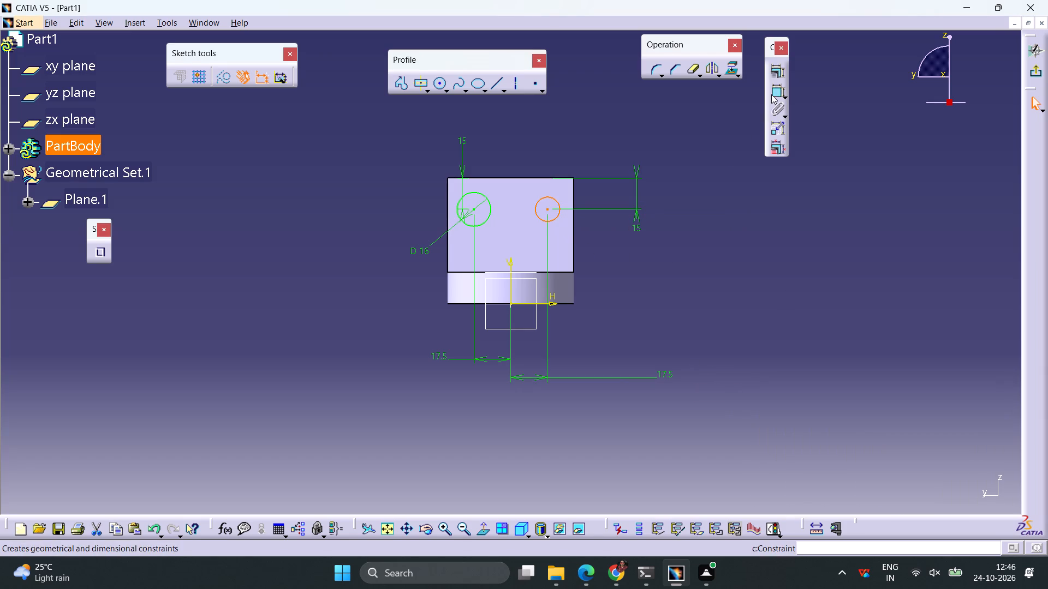
{"action": "left_click", "coordinate": [771, 92]}
{"action": "left_click", "coordinate": [647, 255]}
{"action": "double_click", "coordinate": [651, 252]}
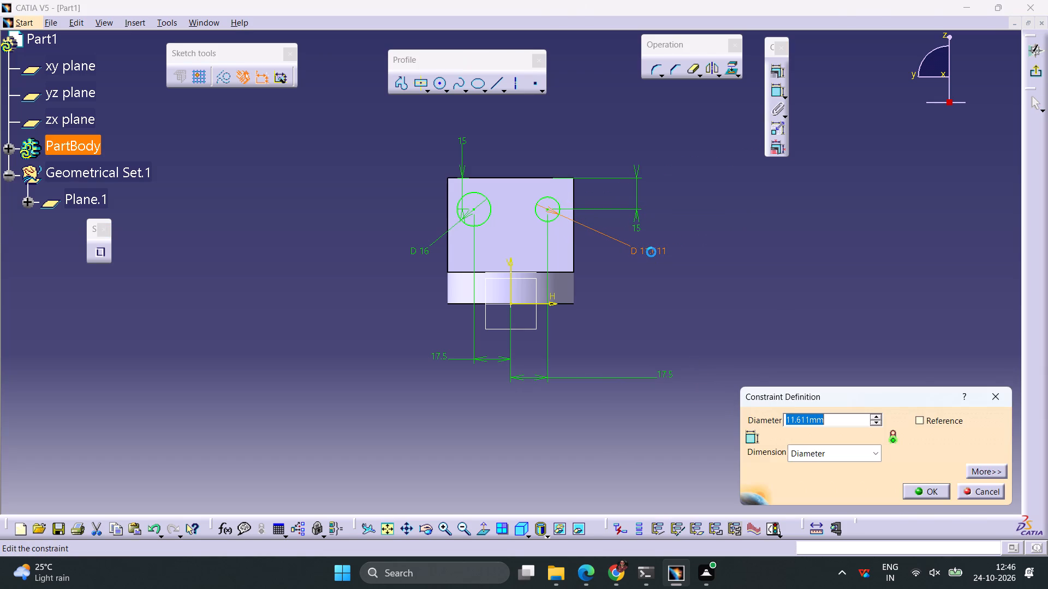
{"action": "type", "text": "16"}
{"action": "key", "text": "Return"}
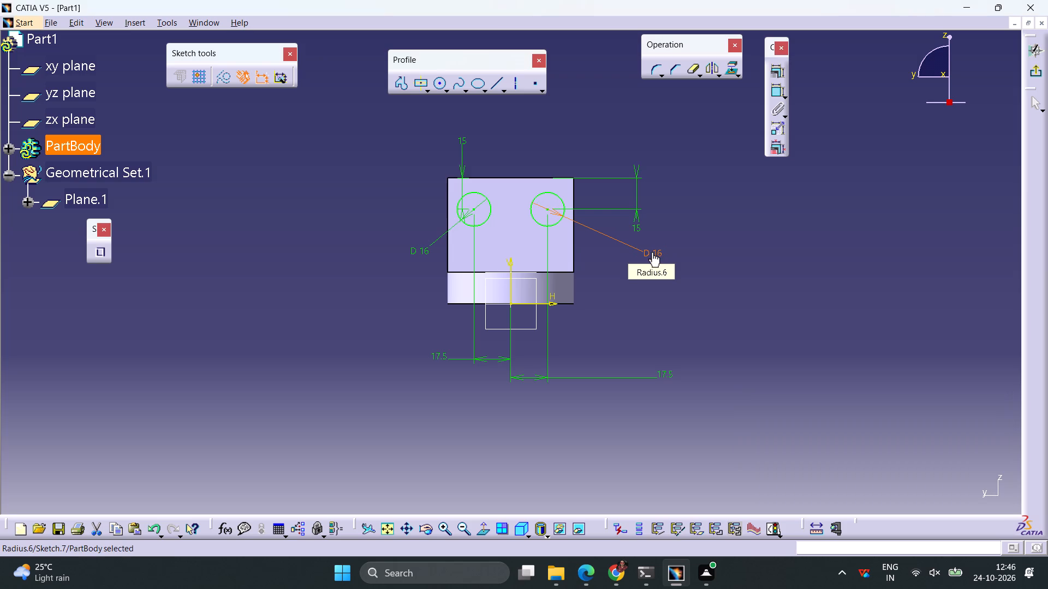
{"action": "left_click", "coordinate": [1031, 74]}
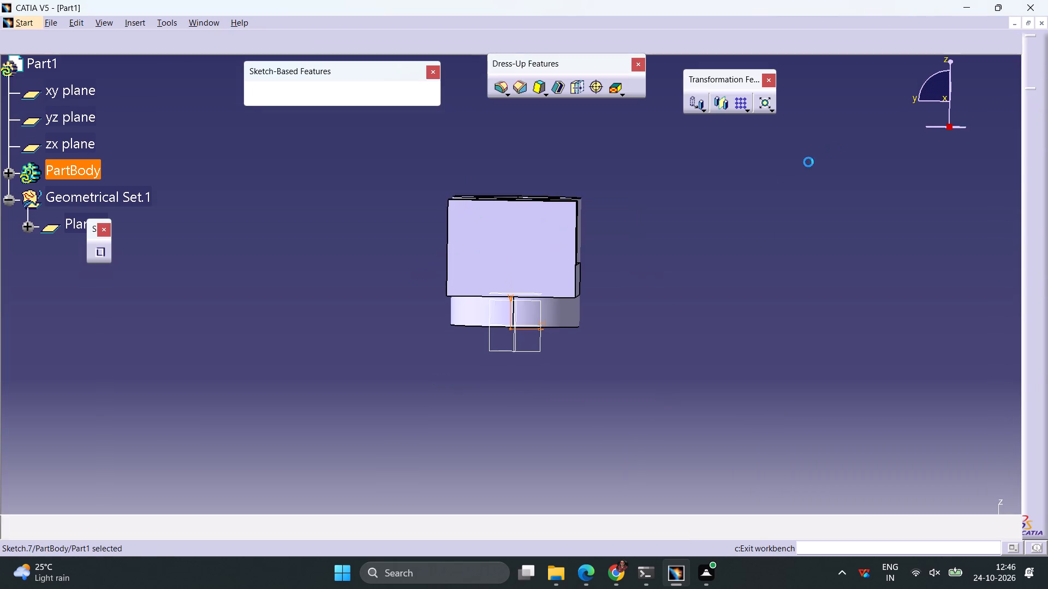
Pocket the two-circle sketch 15 mm deep through the upright plate, previewing the cut before accepting it.
{"action": "left_click", "coordinate": [277, 98]}
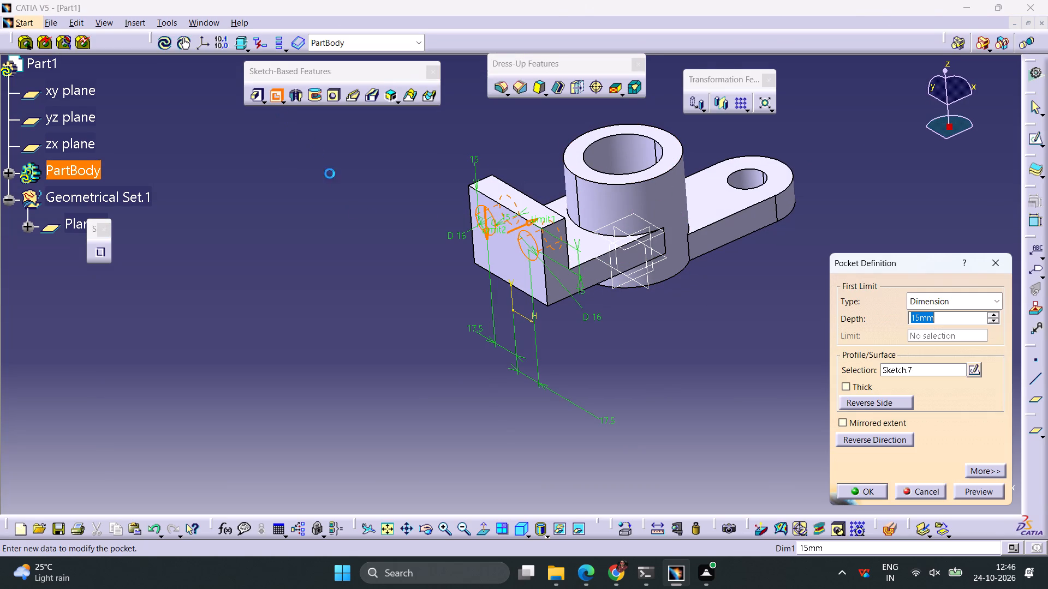
{"action": "left_click", "coordinate": [977, 494]}
{"action": "middle_click_drag", "start_coordinate": [368, 381], "coordinate": [497, 291]}
{"action": "right_click_drag", "start_coordinate": [367, 380], "coordinate": [497, 291]}
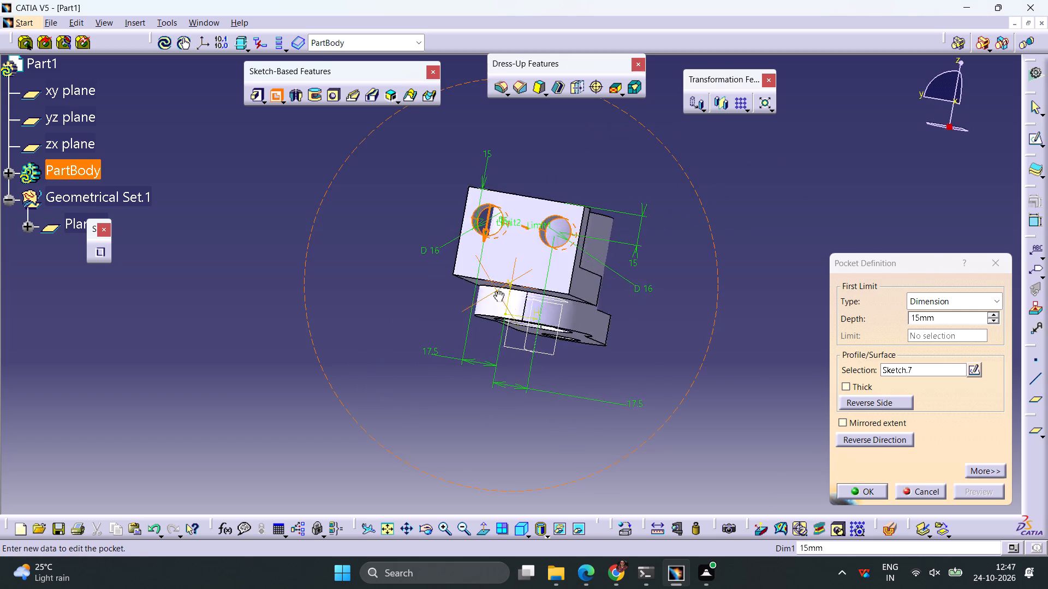
{"action": "right_click_drag", "start_coordinate": [497, 291], "coordinate": [360, 345]}
{"action": "middle_click_drag", "start_coordinate": [497, 291], "coordinate": [360, 345]}
{"action": "left_click", "coordinate": [874, 492]}
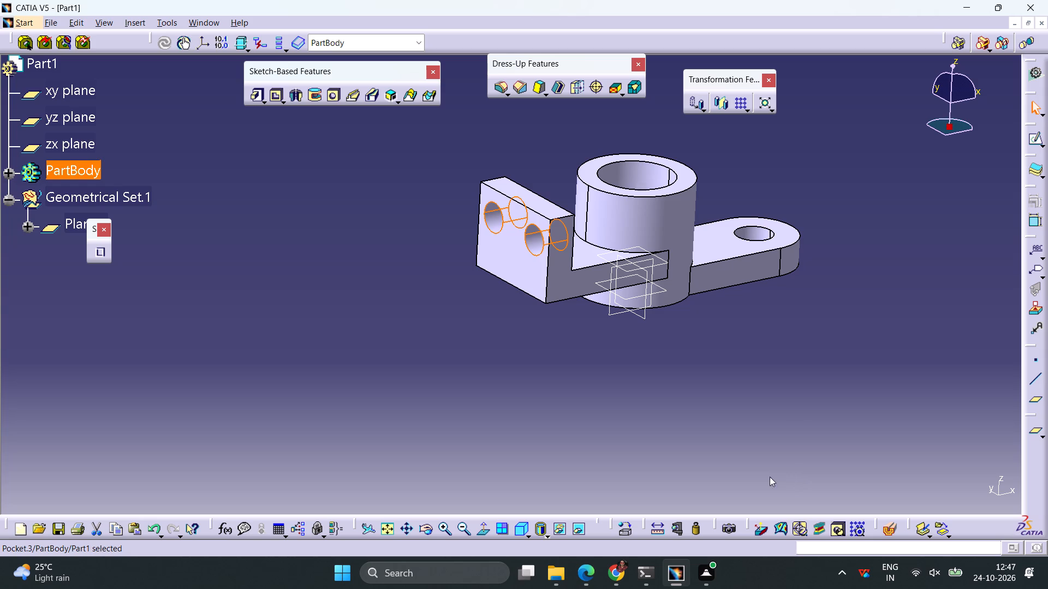
{"action": "left_click", "coordinate": [779, 424]}
Start a sketch on the zx plane and draw a sloping line about 53 mm long from near the cylinder's top corner down to the holed rounded arm.
{"action": "middle_click_drag", "start_coordinate": [790, 395], "coordinate": [688, 467]}
{"action": "right_click_drag", "start_coordinate": [790, 395], "coordinate": [688, 467]}
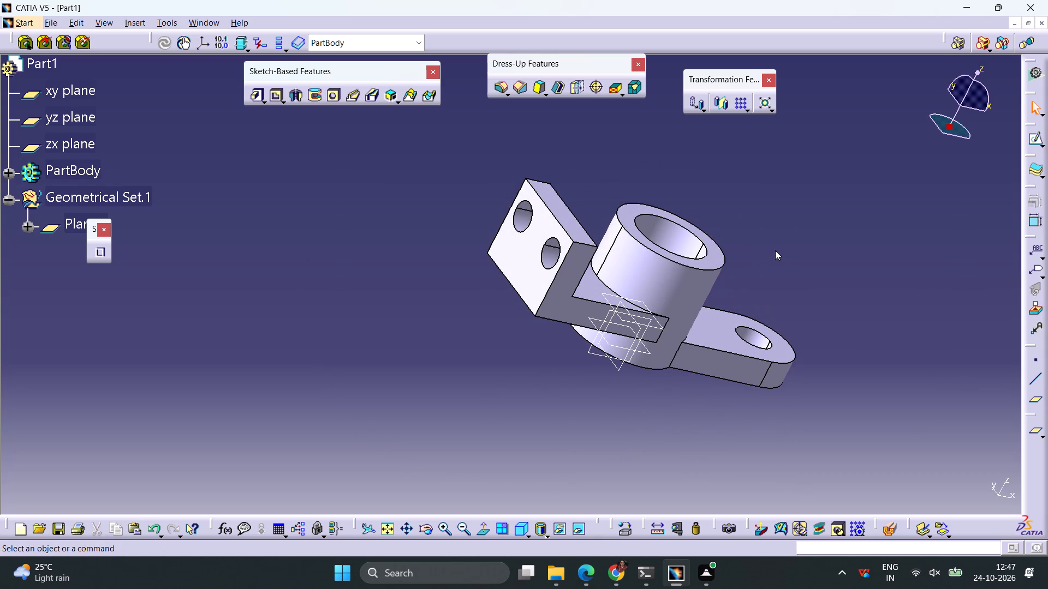
{"action": "left_click", "coordinate": [592, 355]}
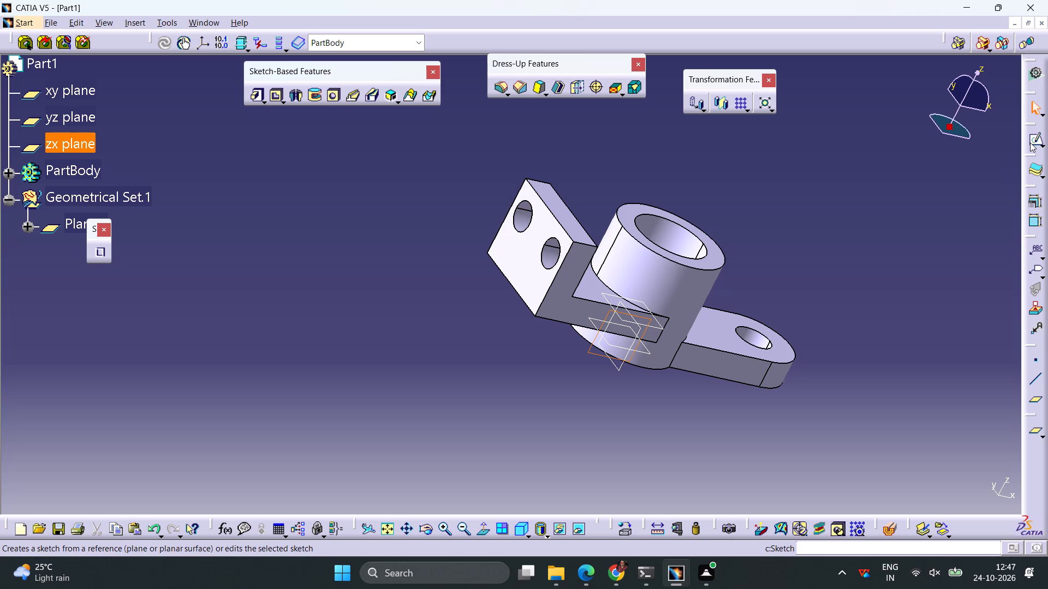
{"action": "left_click", "coordinate": [1044, 143]}
{"action": "left_click", "coordinate": [1013, 158]}
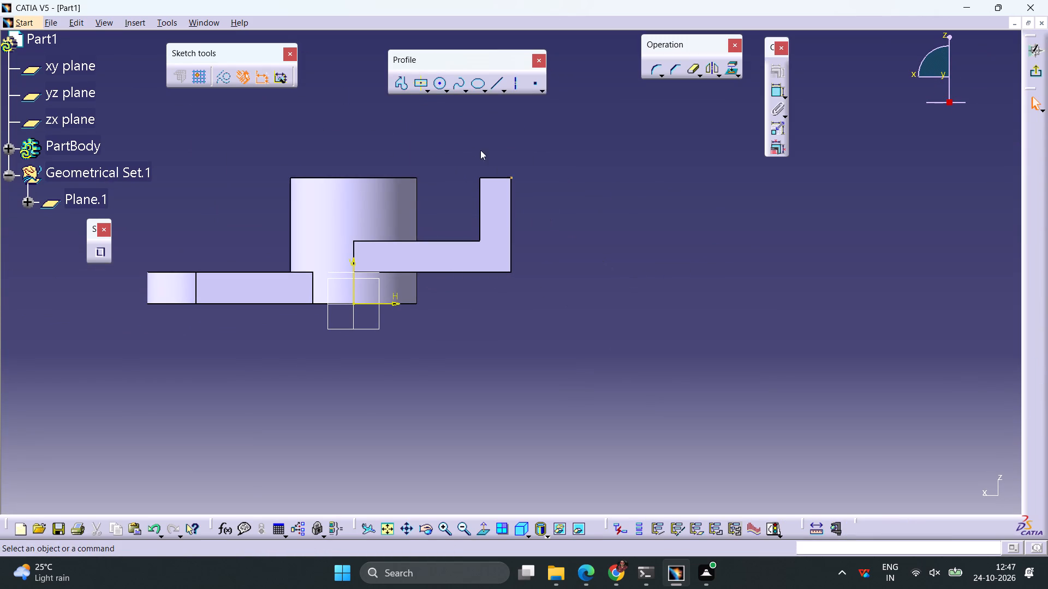
{"action": "left_click", "coordinate": [490, 86]}
{"action": "middle_click_drag", "start_coordinate": [457, 205], "coordinate": [459, 173], "text": "ctrl"}
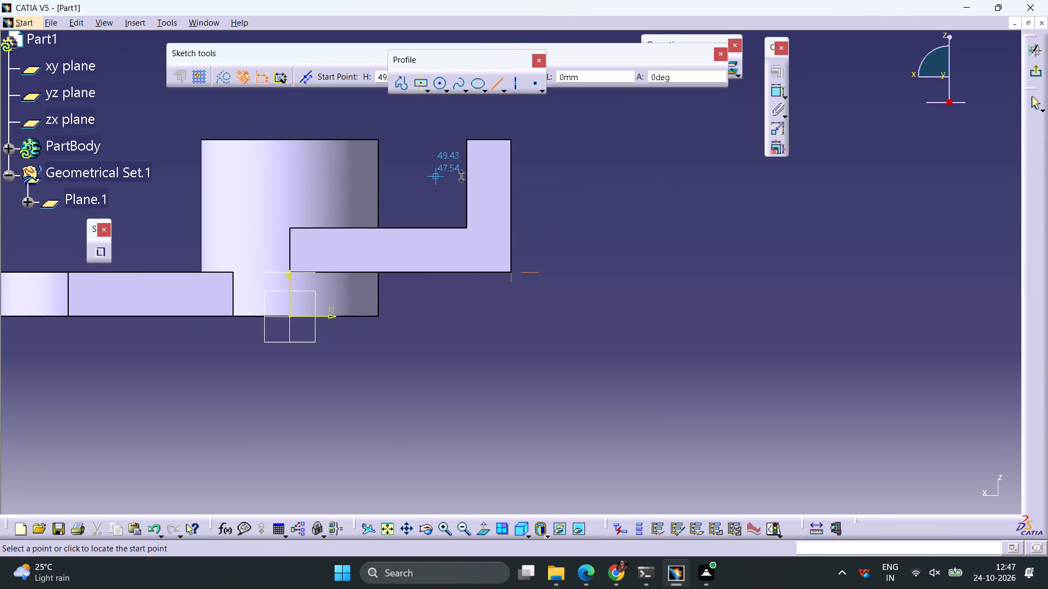
{"action": "middle_click_drag", "start_coordinate": [459, 173], "coordinate": [459, 163], "text": "ctrl"}
{"action": "middle_click_drag", "start_coordinate": [419, 172], "coordinate": [588, 287]}
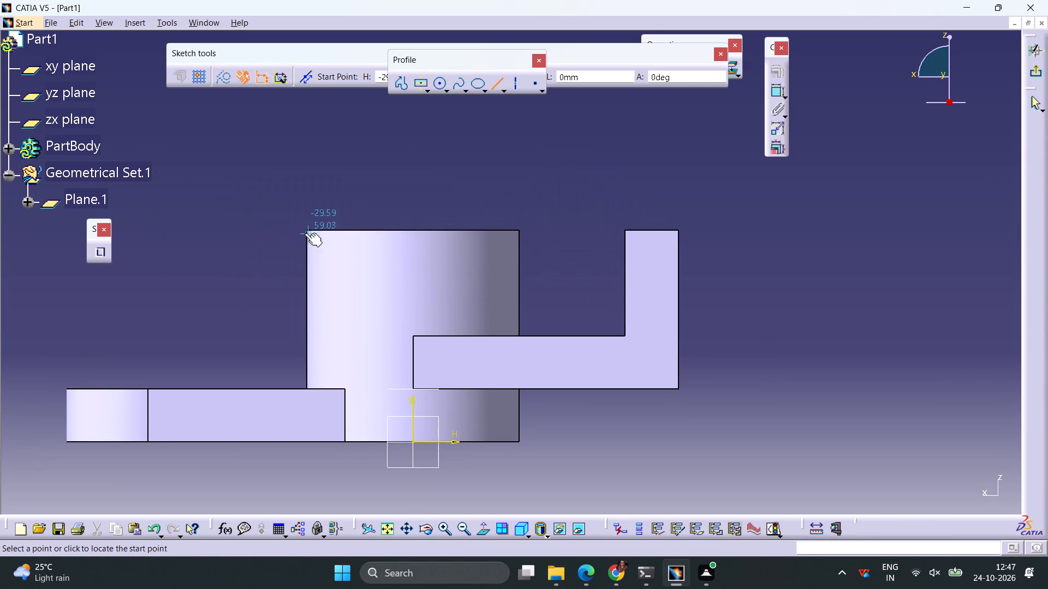
{"action": "left_click", "coordinate": [300, 232]}
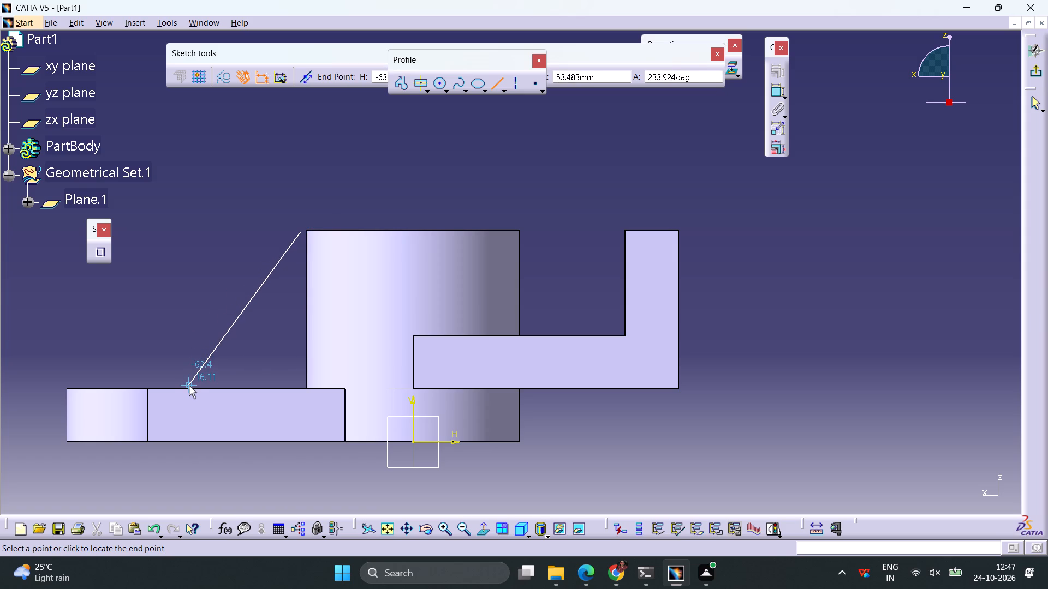
{"action": "left_click", "coordinate": [189, 386]}
{"action": "left_click", "coordinate": [241, 243]}
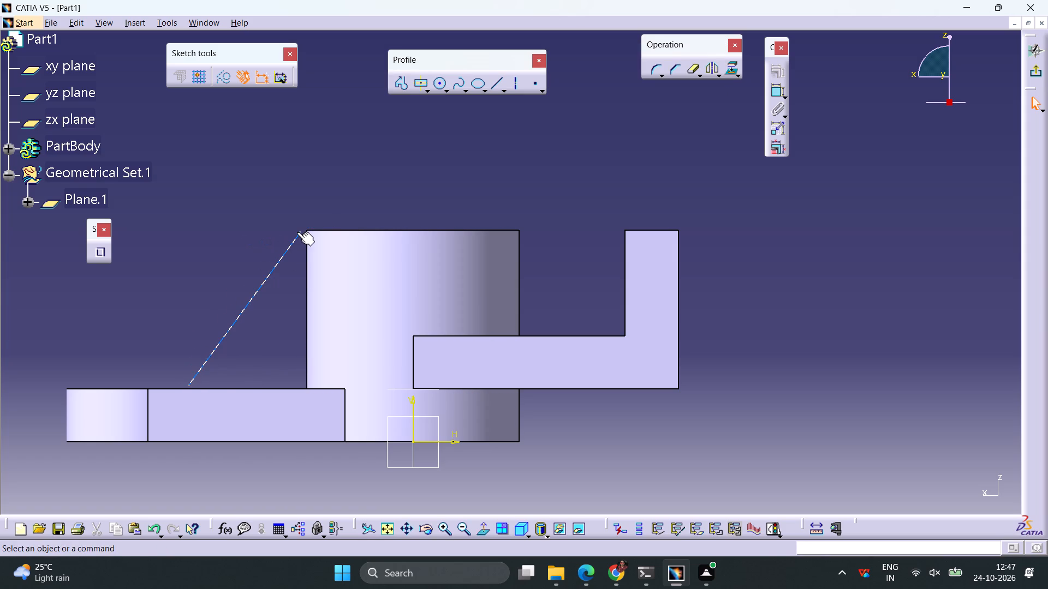
Constrain the sloping line's upper endpoint coincident with the cylinder's top edge.
{"action": "left_click", "coordinate": [301, 231]}
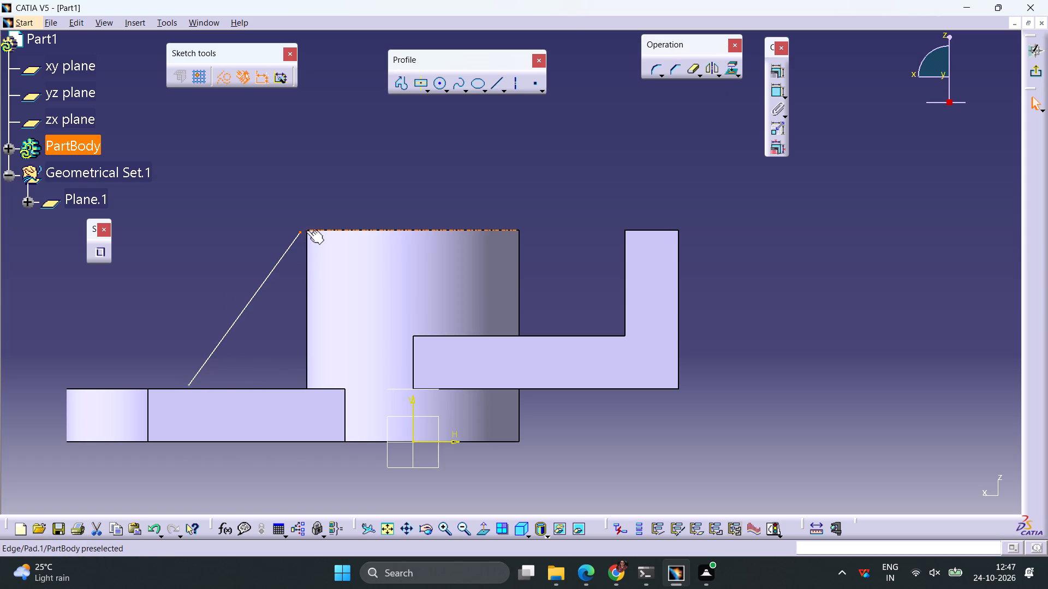
{"action": "middle_click_drag", "start_coordinate": [301, 280], "coordinate": [302, 230], "text": "ctrl"}
{"action": "middle_click_drag", "start_coordinate": [264, 264], "coordinate": [584, 308]}
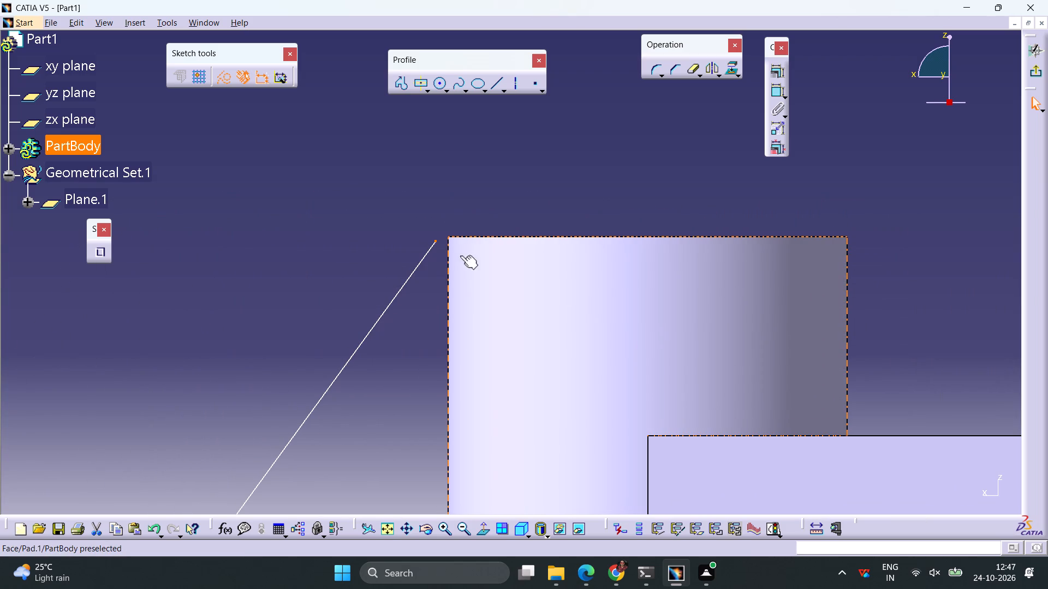
{"action": "left_click", "coordinate": [450, 237], "text": "ctrl"}
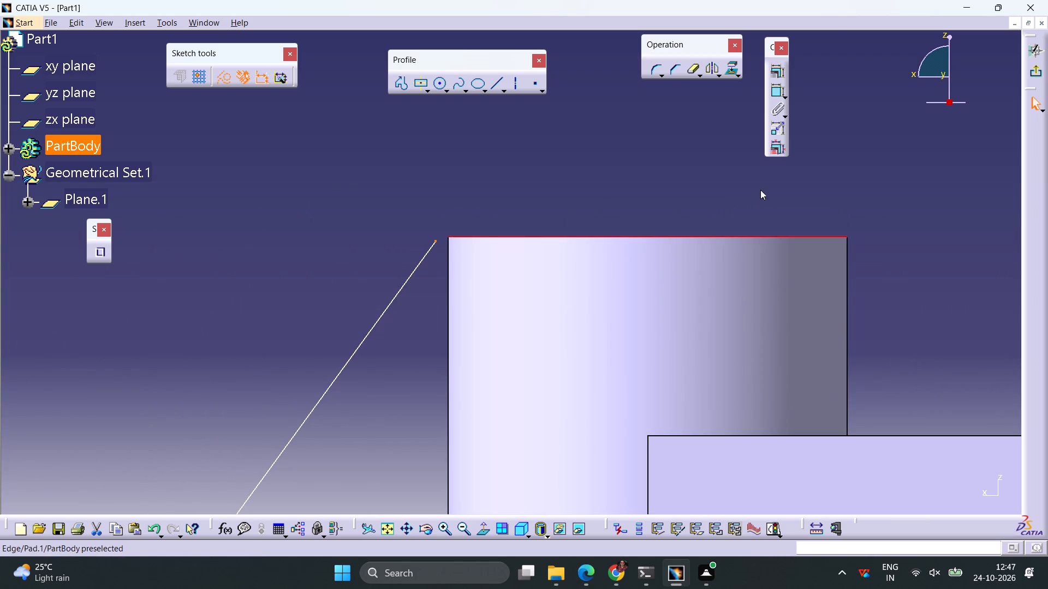
{"action": "left_click", "coordinate": [775, 70]}
{"action": "left_click", "coordinate": [957, 305]}
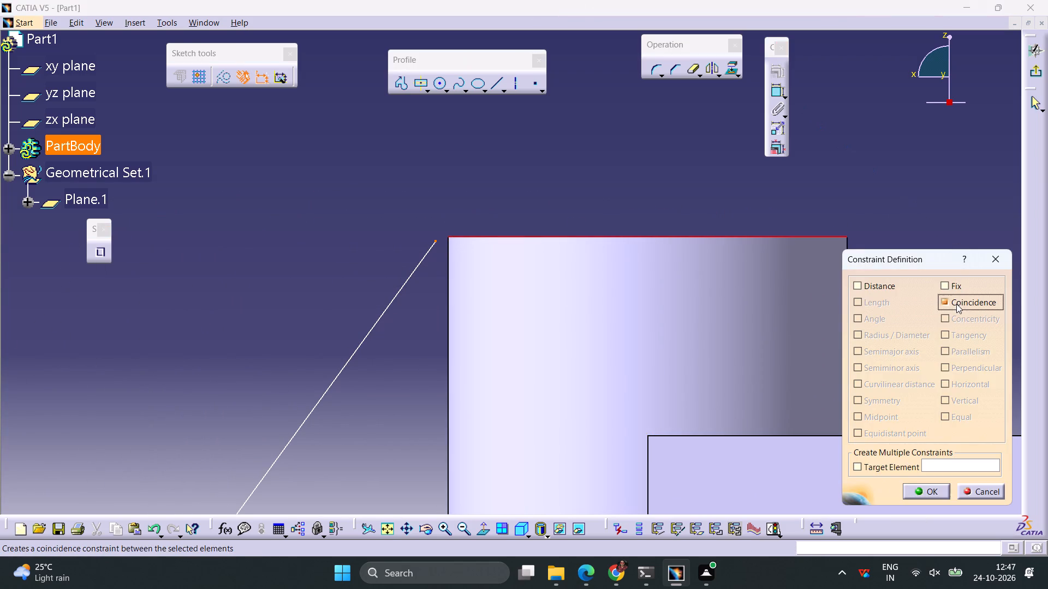
{"action": "left_click", "coordinate": [933, 496]}
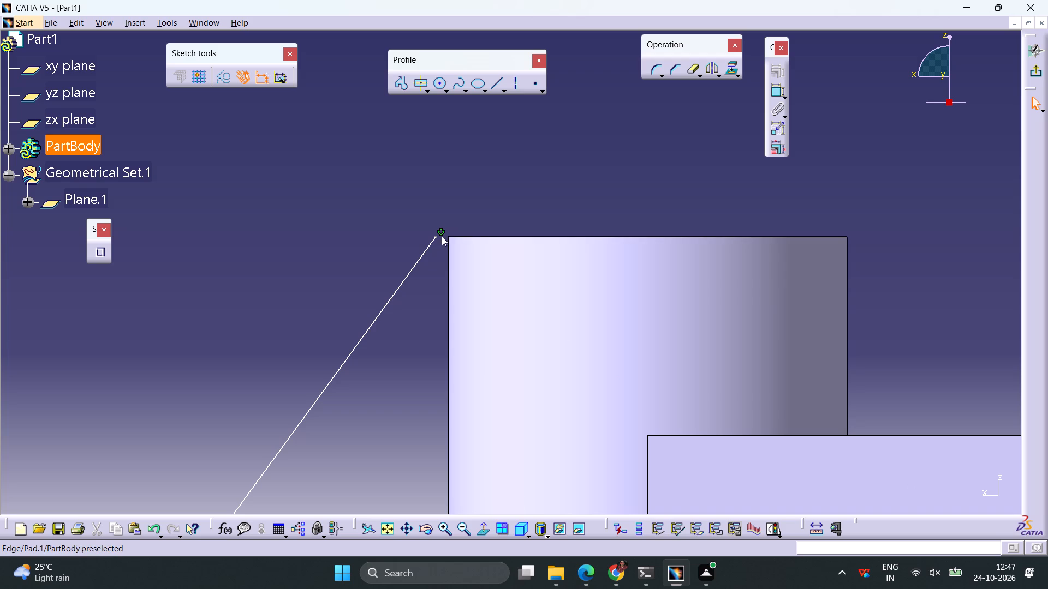
Move the sloping line's upper endpoint along the top edge to the cylinder's outer corner.
{"action": "left_click_drag", "start_coordinate": [435, 236], "coordinate": [451, 238]}
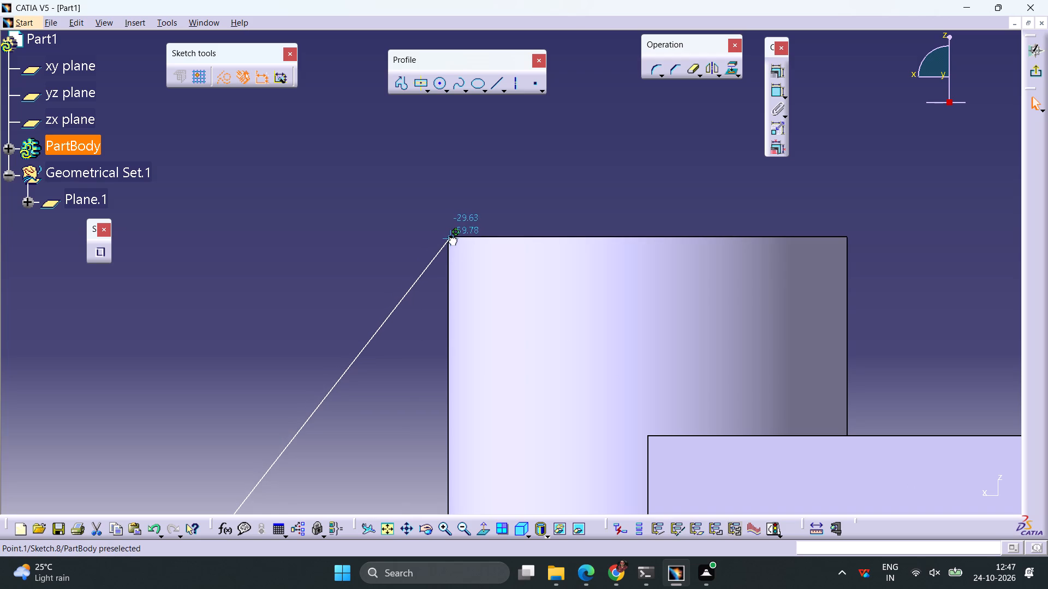
{"action": "left_click_drag", "start_coordinate": [451, 238], "coordinate": [448, 249]}
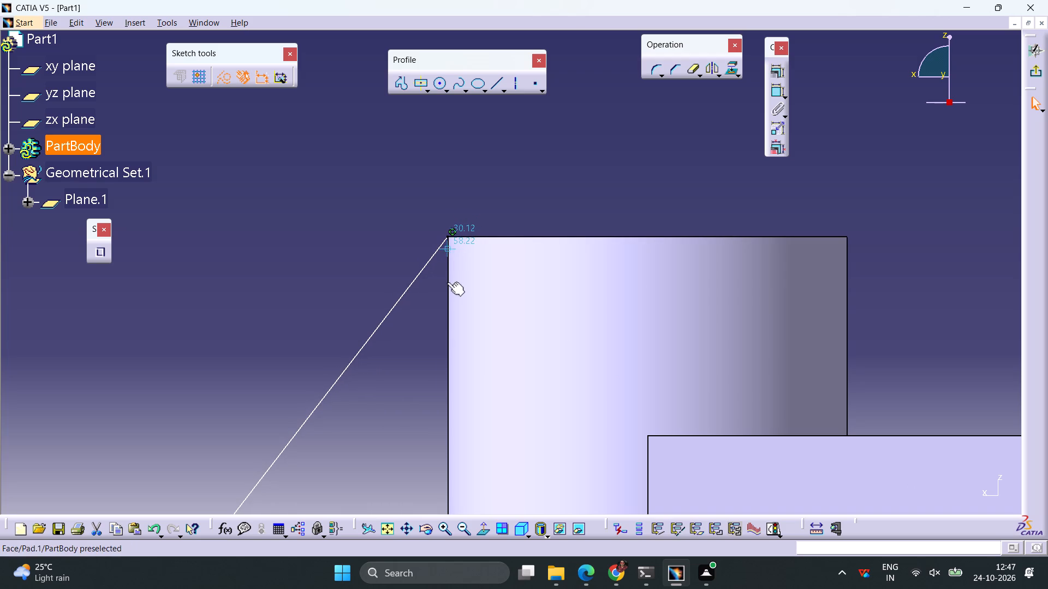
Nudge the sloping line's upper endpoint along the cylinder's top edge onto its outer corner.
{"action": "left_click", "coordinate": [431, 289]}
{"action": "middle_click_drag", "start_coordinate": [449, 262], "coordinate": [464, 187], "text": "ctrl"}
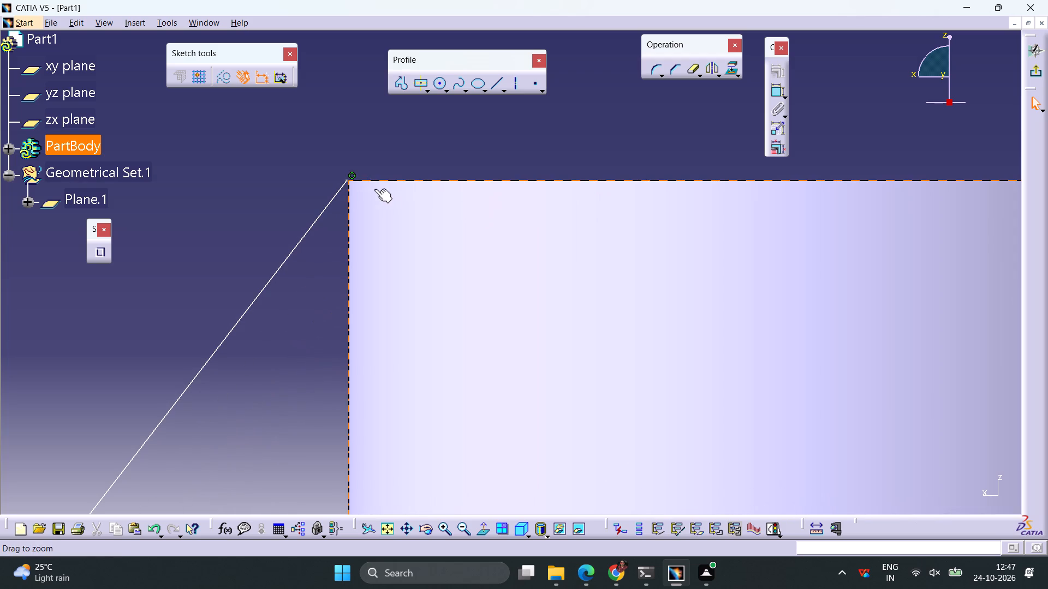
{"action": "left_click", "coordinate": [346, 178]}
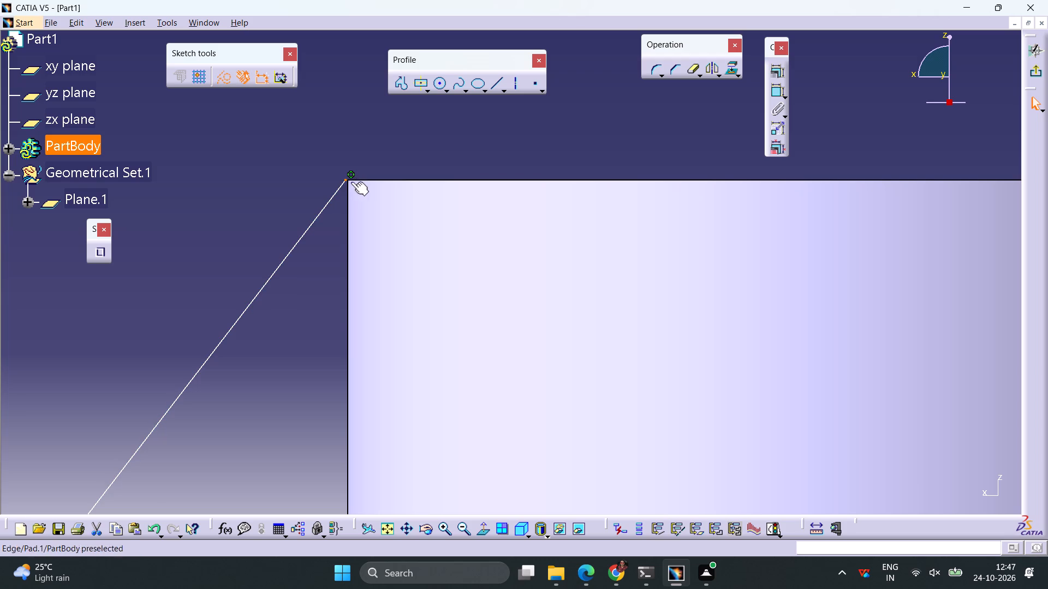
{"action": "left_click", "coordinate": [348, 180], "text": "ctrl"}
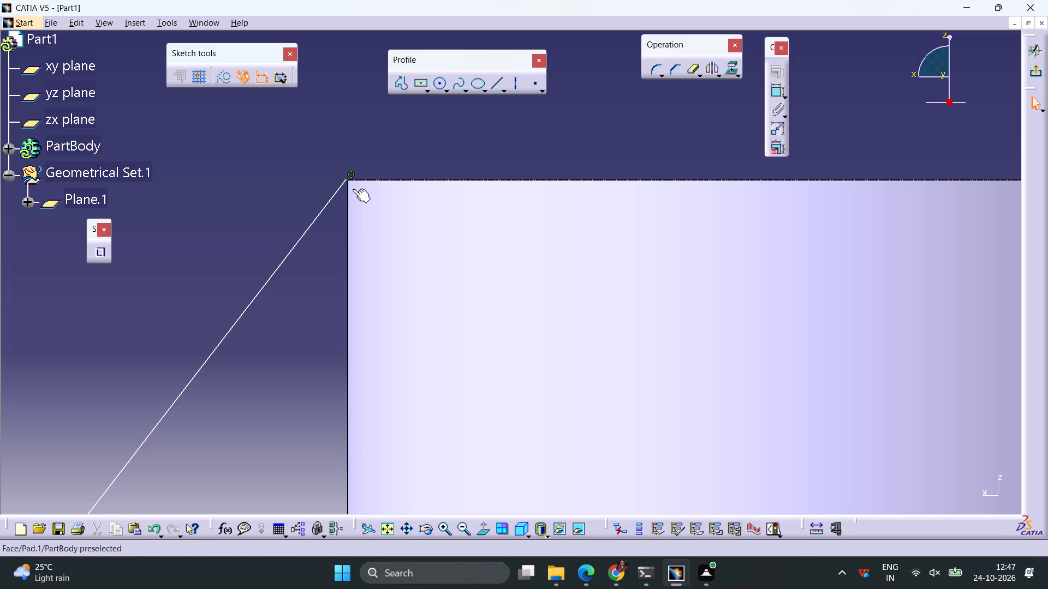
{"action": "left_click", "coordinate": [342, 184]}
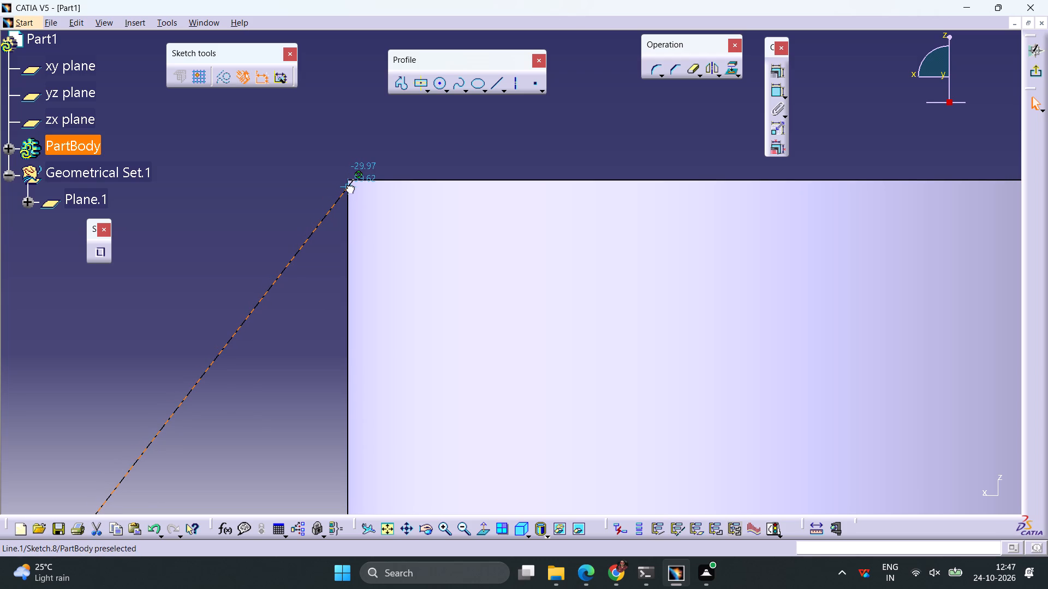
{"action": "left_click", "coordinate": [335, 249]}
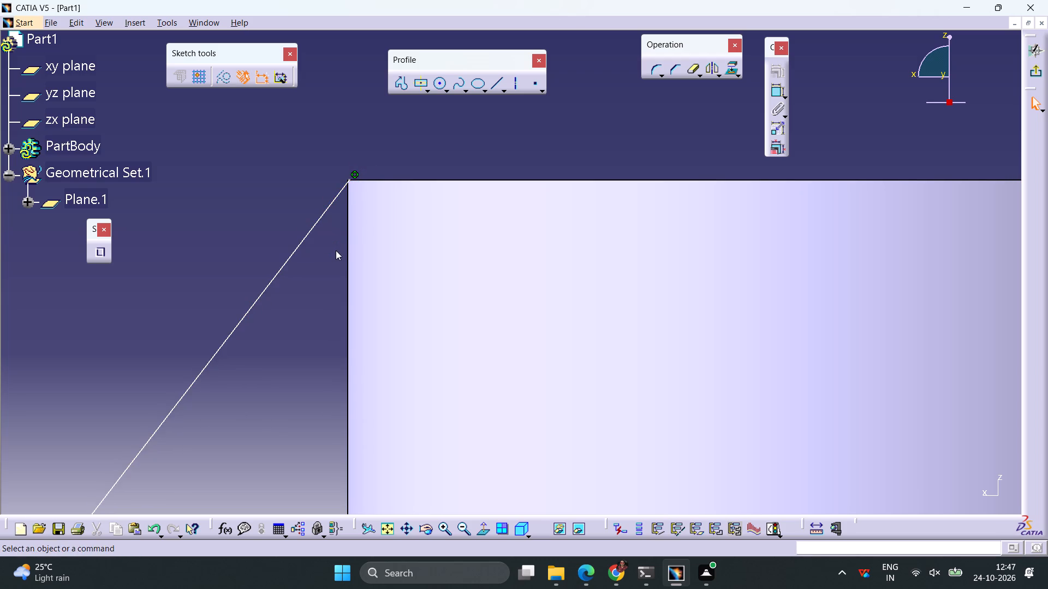
Dimension the sloping line's lower endpoint horizontally from the vertical sketch axis and set the distance to 55 mm (30+25).
{"action": "middle_click_drag", "start_coordinate": [336, 250], "coordinate": [339, 352], "text": "ctrl"}
{"action": "middle_click_drag", "start_coordinate": [390, 384], "coordinate": [403, 303]}
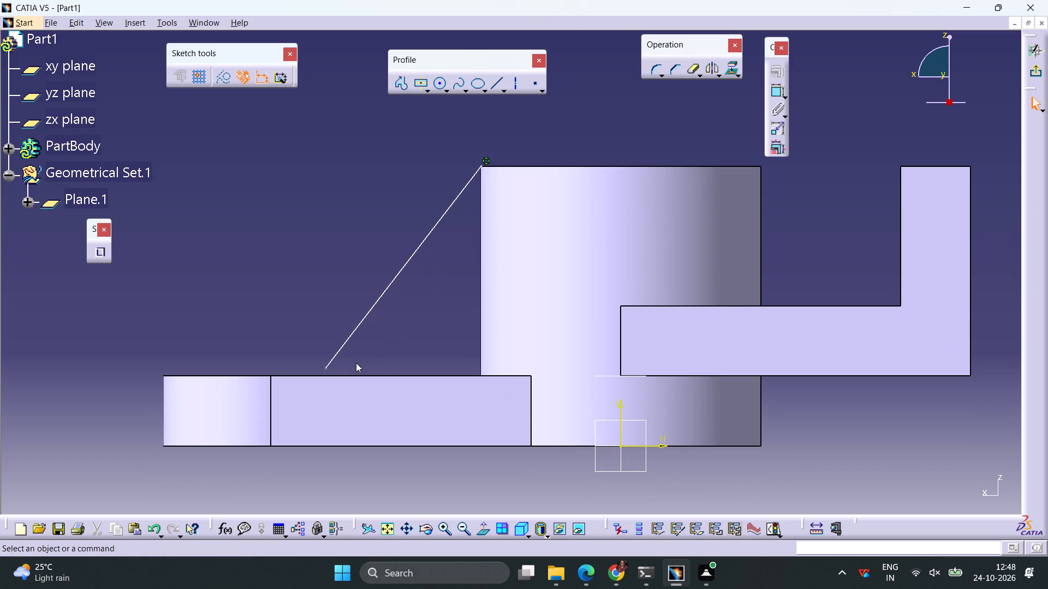
{"action": "left_click", "coordinate": [325, 368]}
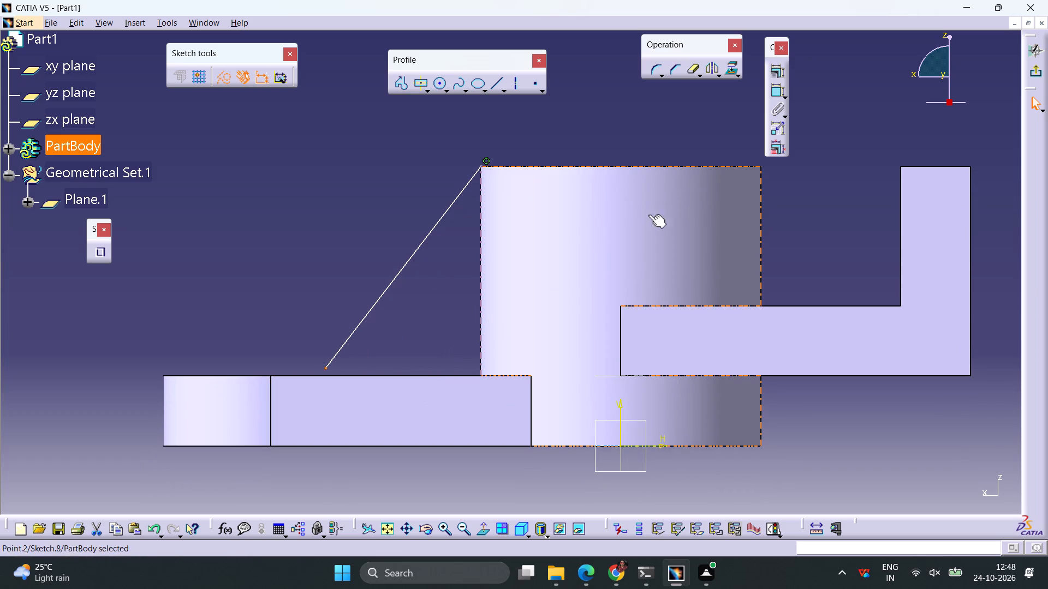
{"action": "left_click", "coordinate": [777, 90]}
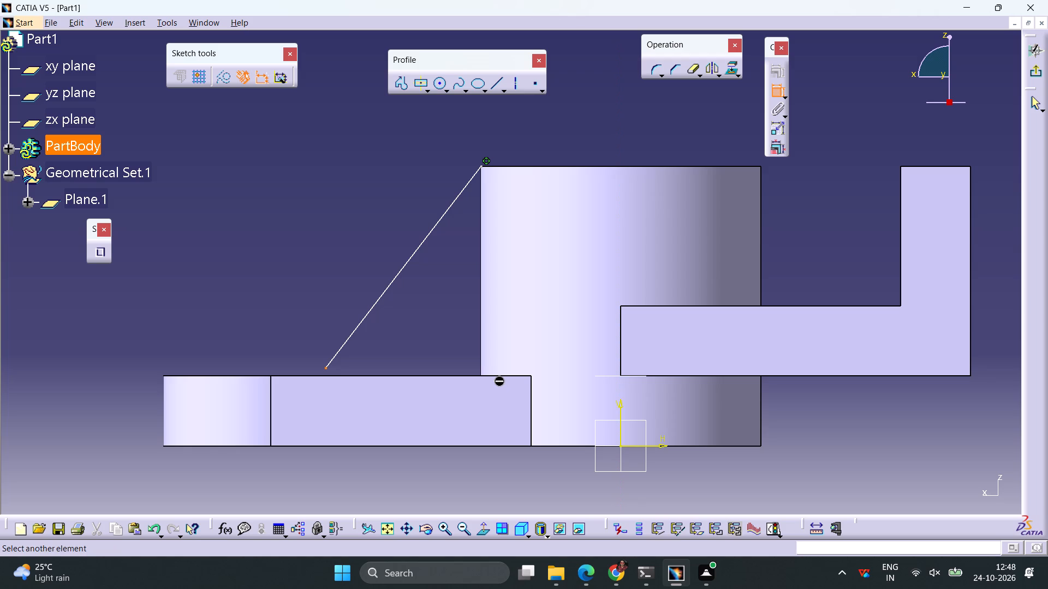
{"action": "left_click", "coordinate": [623, 401]}
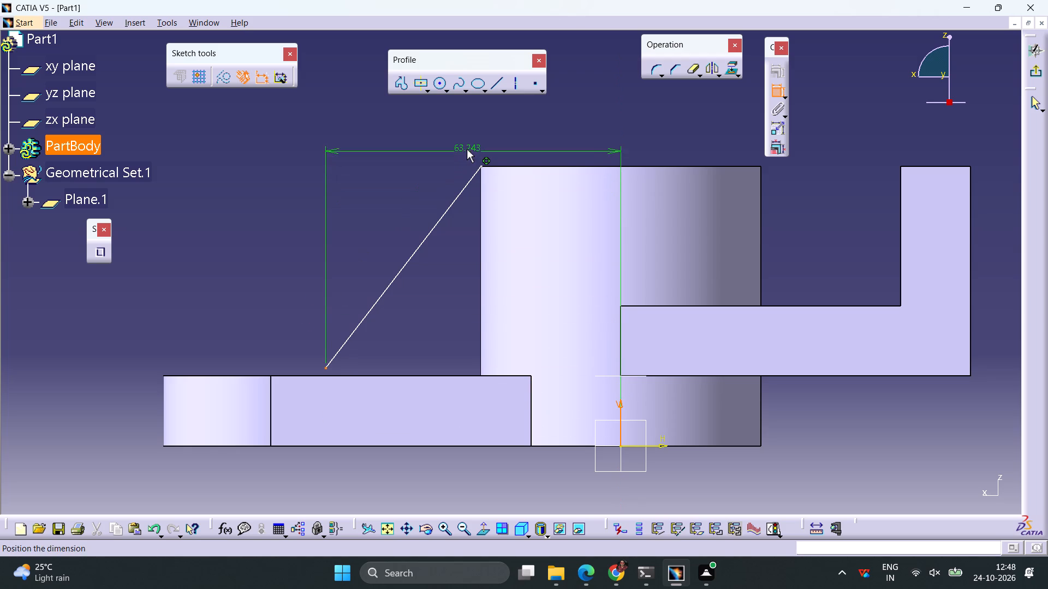
{"action": "left_click", "coordinate": [458, 140]}
{"action": "double_click", "coordinate": [449, 135]}
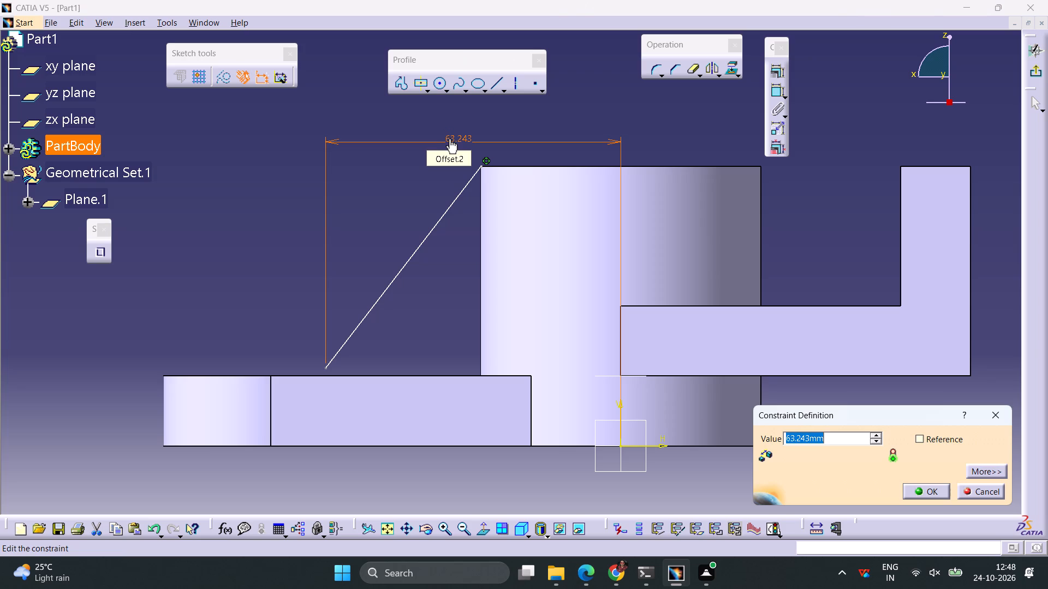
{"action": "type", "text": "30+25"}
{"action": "key", "text": "Return"}
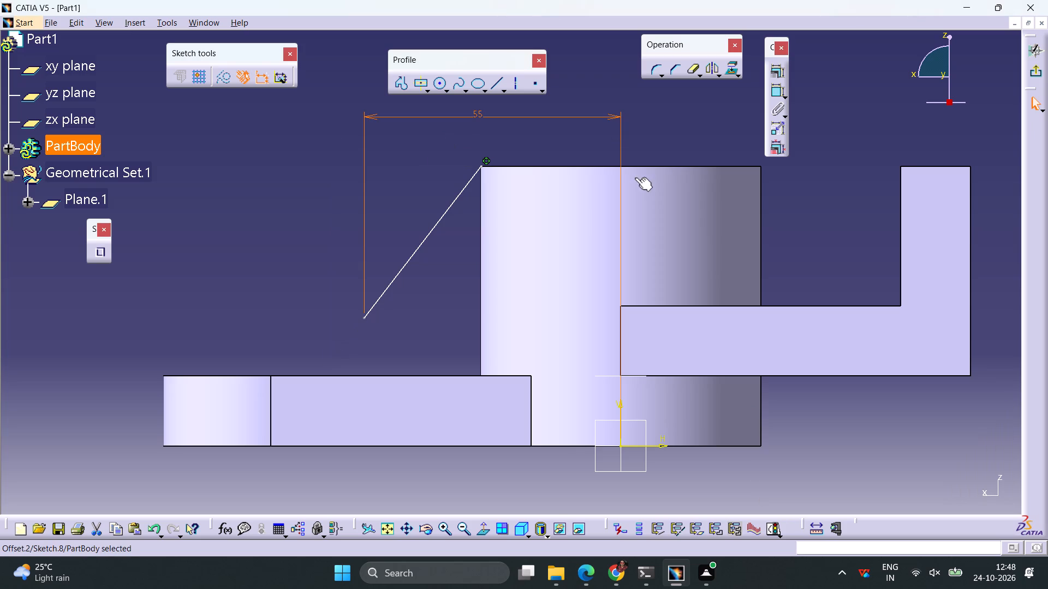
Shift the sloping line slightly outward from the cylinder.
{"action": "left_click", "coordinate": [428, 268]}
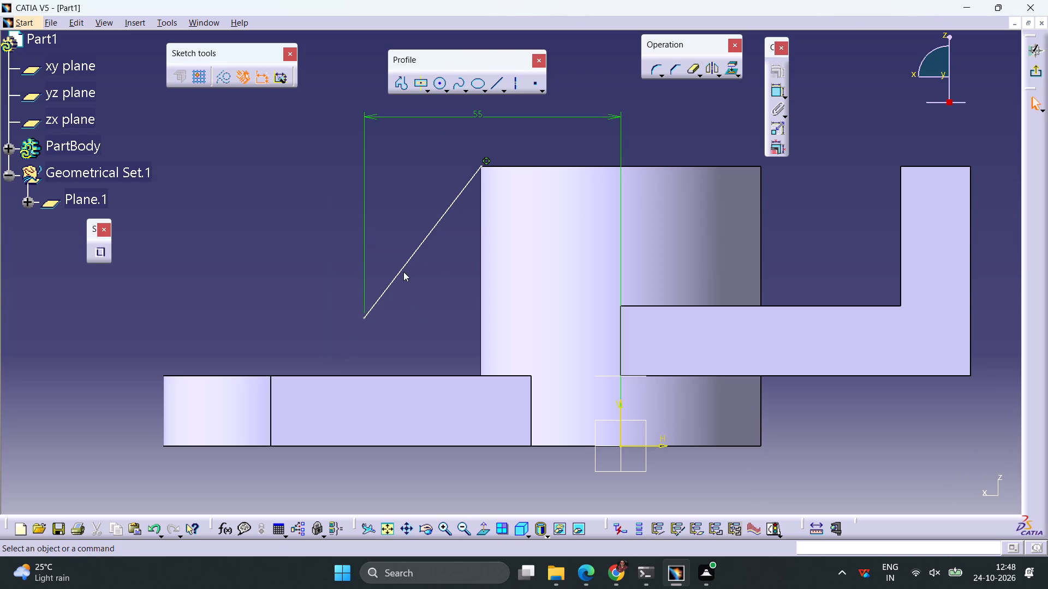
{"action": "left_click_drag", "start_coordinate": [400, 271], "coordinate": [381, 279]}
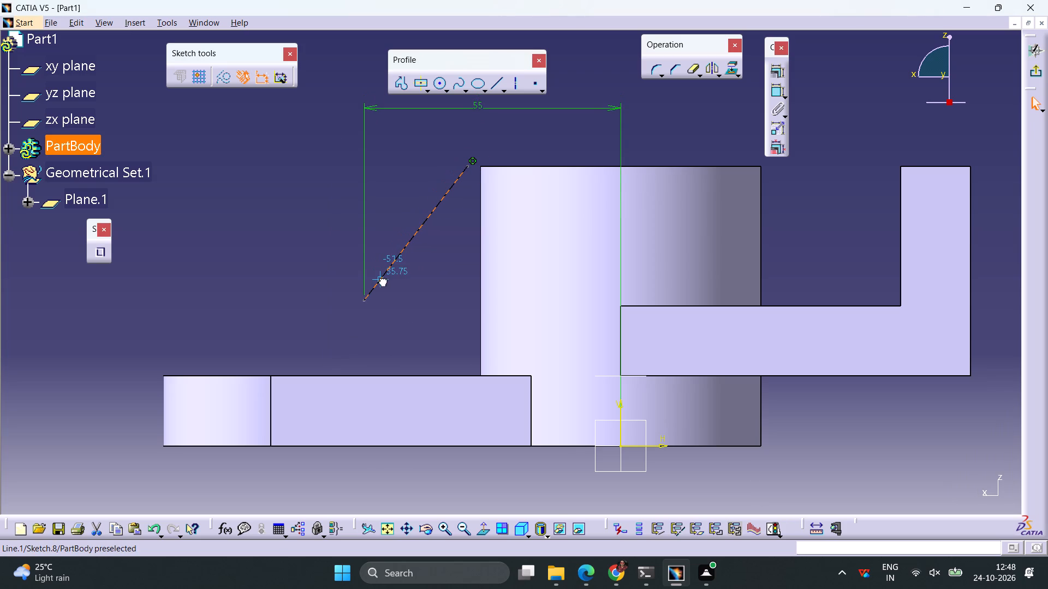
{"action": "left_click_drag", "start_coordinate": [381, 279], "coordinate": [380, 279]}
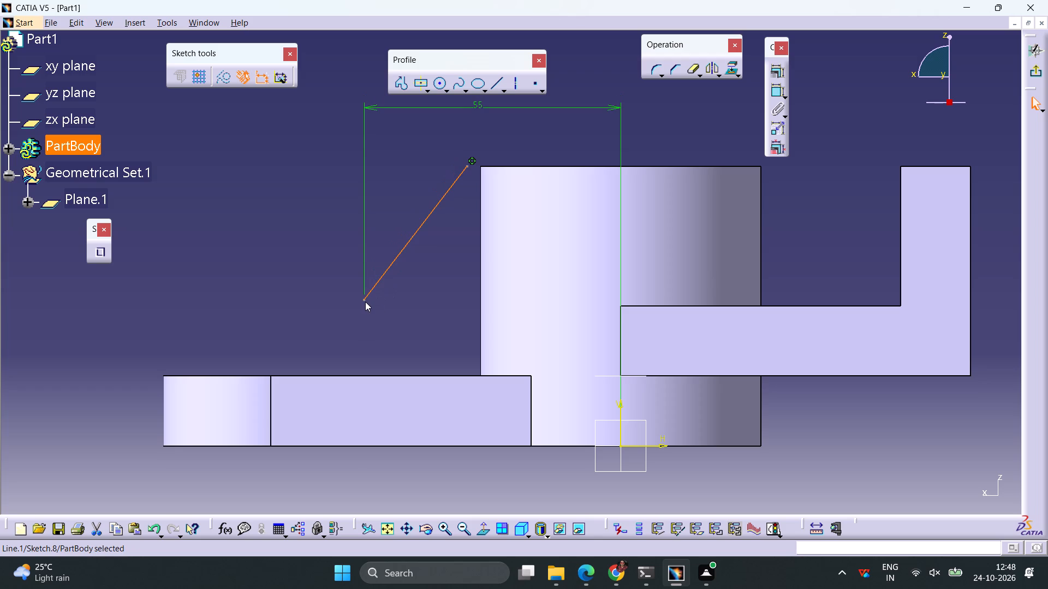
Constrain the sloping line's lower endpoint coincident with the top edge of the holed rounded arm.
{"action": "left_click", "coordinate": [364, 302]}
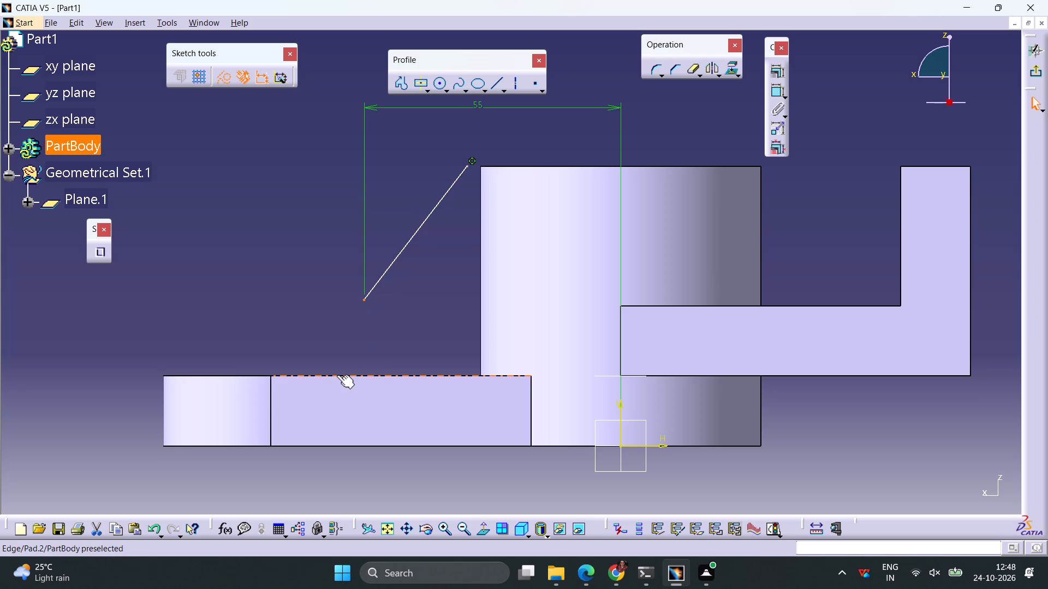
{"action": "left_click", "coordinate": [334, 375], "text": "ctrl"}
{"action": "left_click", "coordinate": [777, 71]}
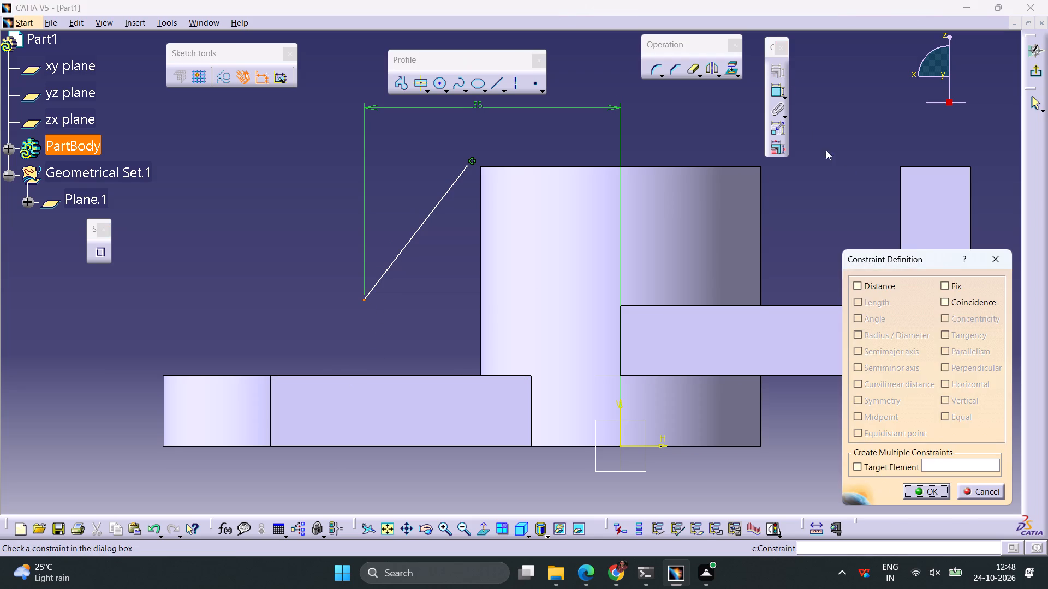
{"action": "left_click", "coordinate": [956, 302]}
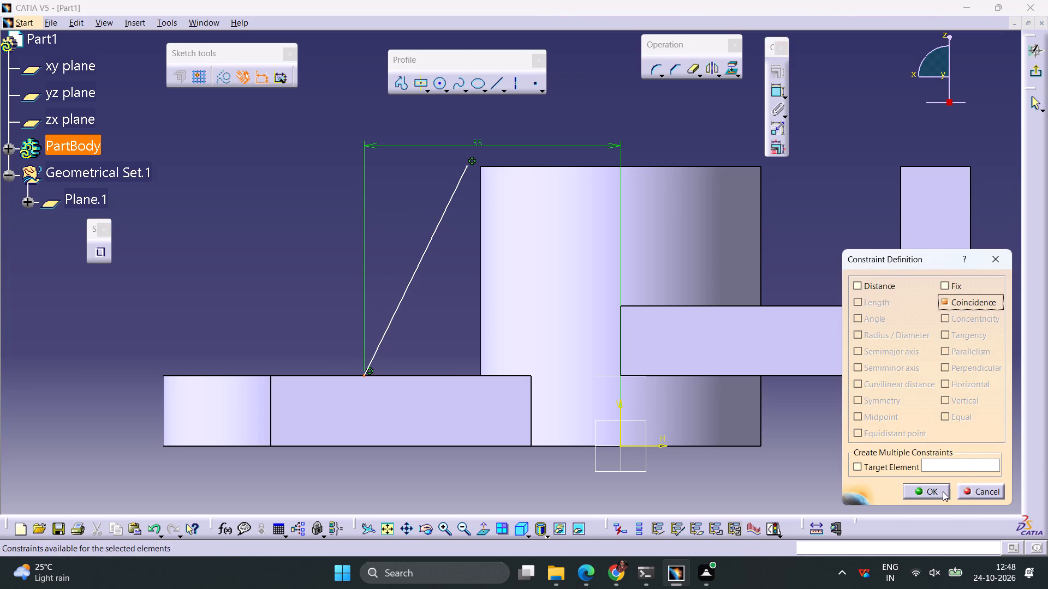
{"action": "left_click", "coordinate": [936, 489]}
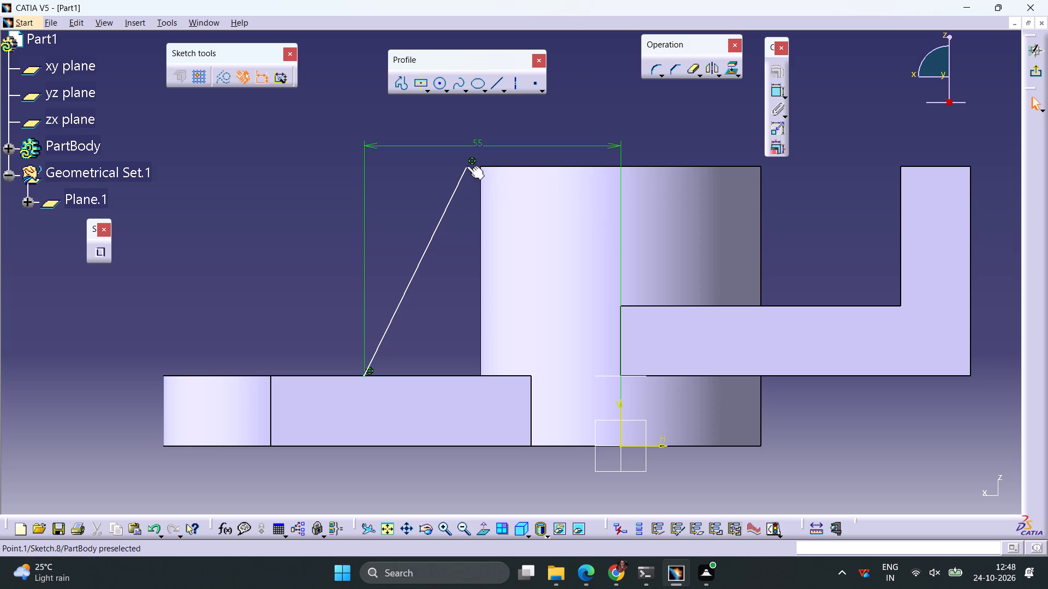
Apply a coincidence constraint between the sloping line's upper endpoint and the cylinder's top edge.
{"action": "left_click", "coordinate": [467, 166]}
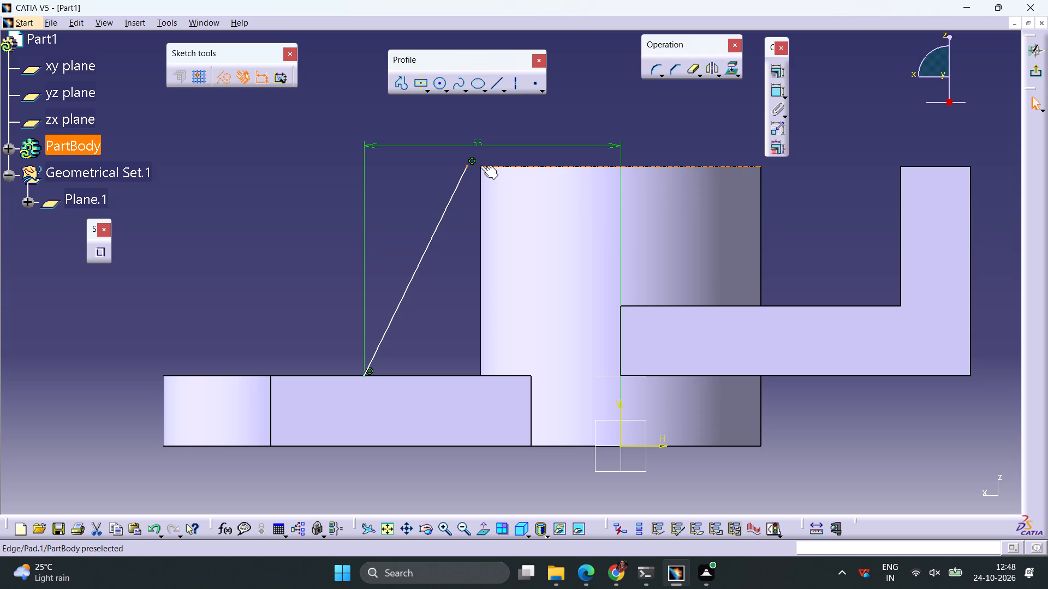
{"action": "left_click", "coordinate": [481, 176], "text": "ctrl"}
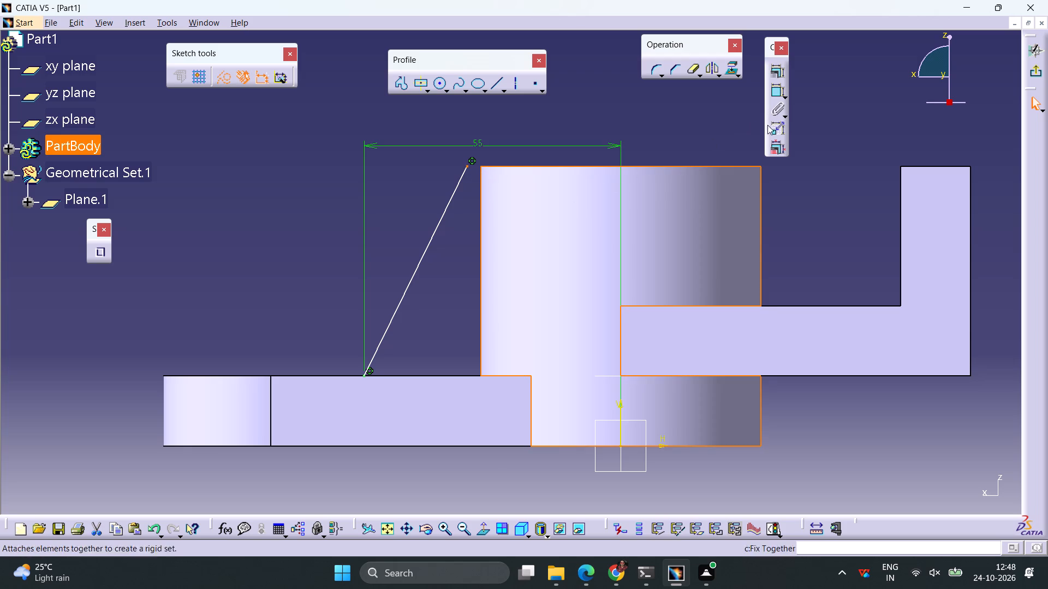
{"action": "left_click", "coordinate": [789, 187]}
{"action": "left_click", "coordinate": [468, 209]}
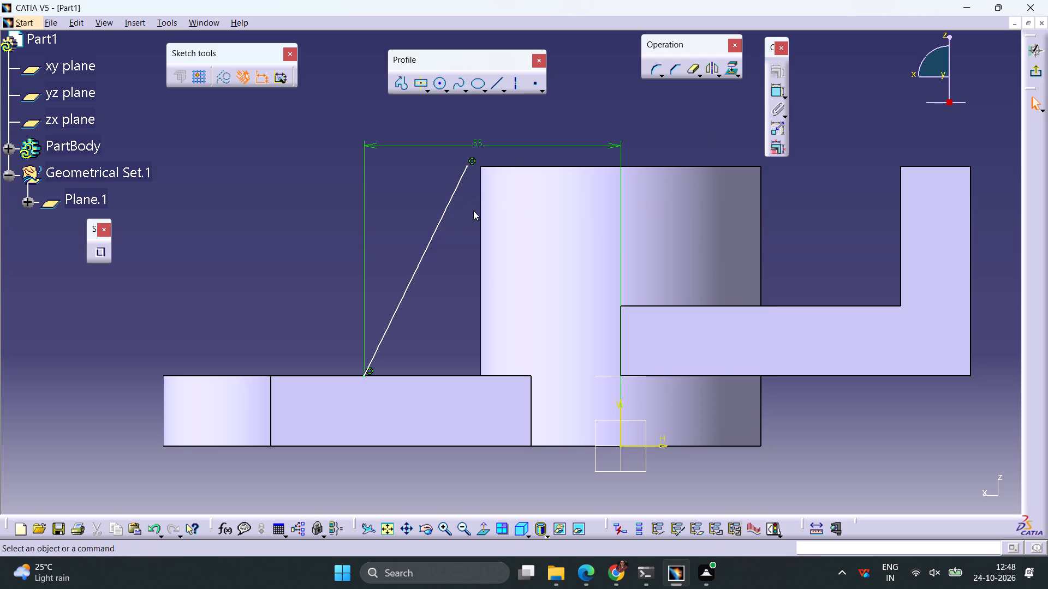
{"action": "left_click", "coordinate": [468, 167]}
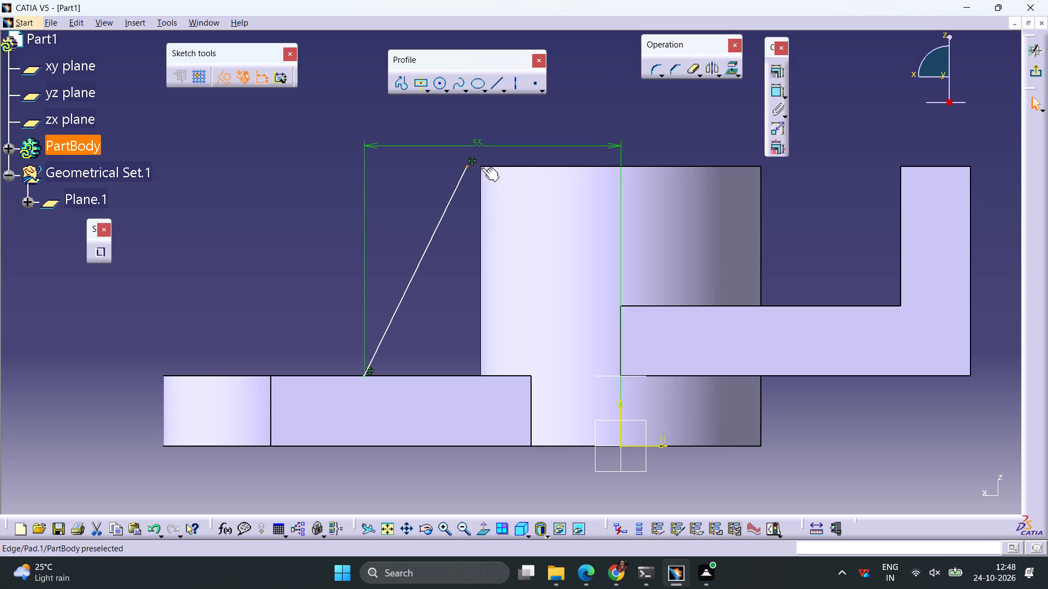
{"action": "left_click", "coordinate": [479, 166], "text": "ctrl"}
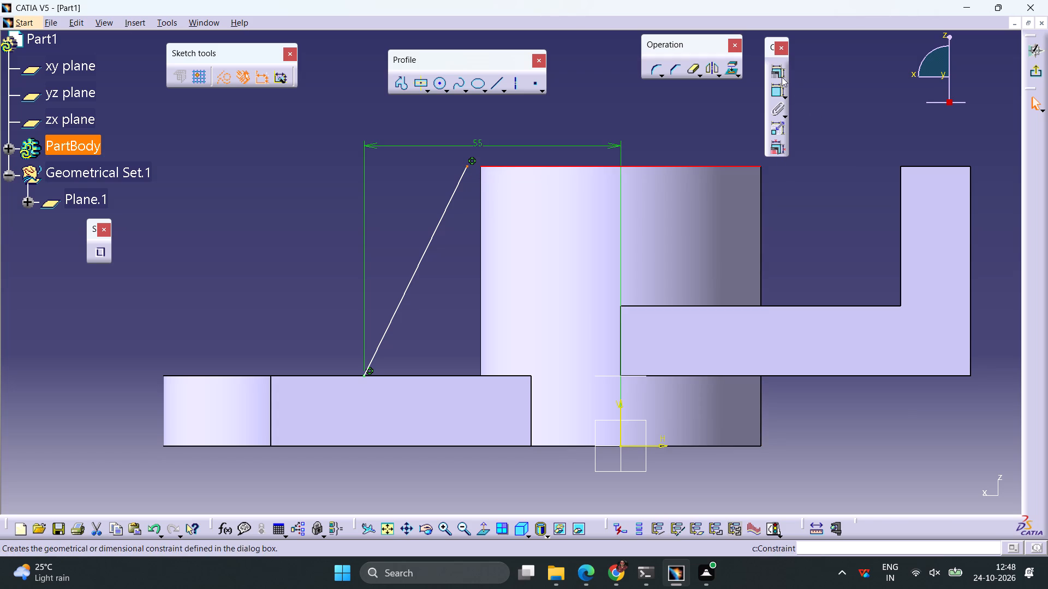
{"action": "left_click", "coordinate": [776, 74]}
{"action": "left_click", "coordinate": [955, 304]}
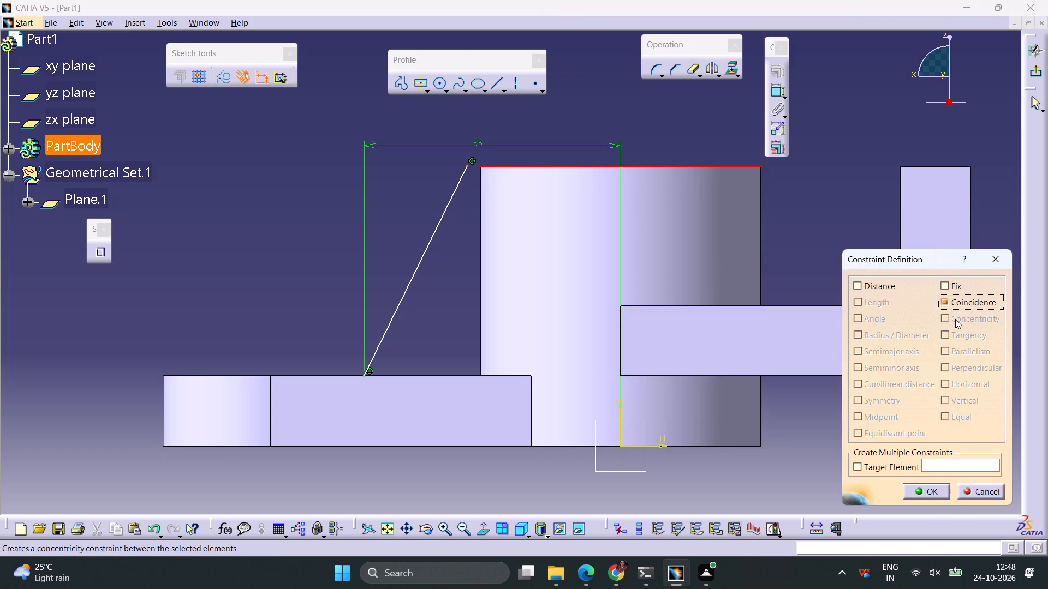
{"action": "left_click", "coordinate": [937, 491]}
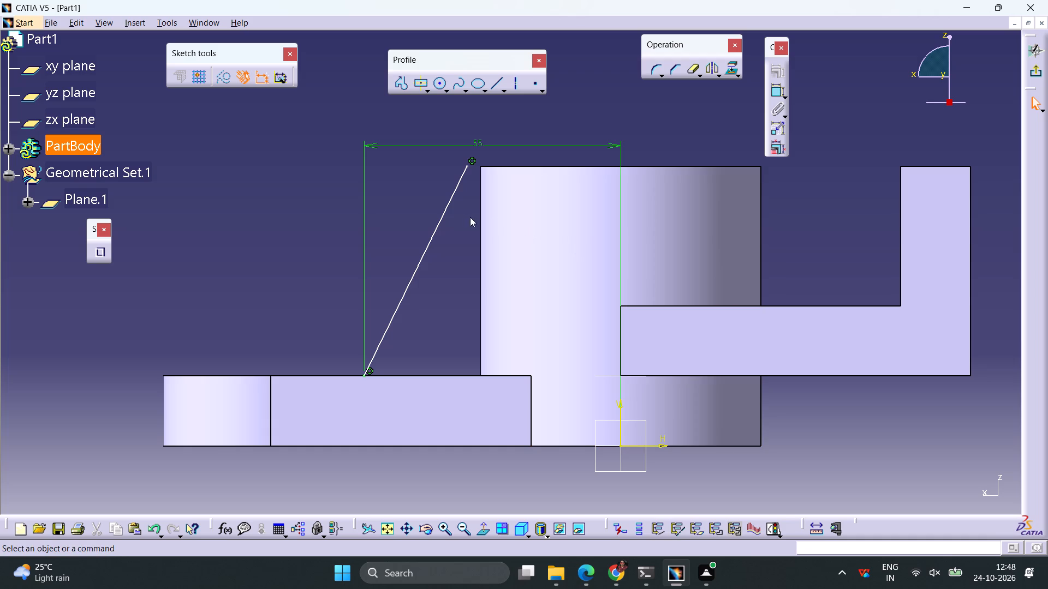
Move the sloping line's upper endpoint back to the cylinder's outer top corner and exit the sketch.
{"action": "left_click_drag", "start_coordinate": [445, 211], "coordinate": [450, 212]}
{"action": "left_click", "coordinate": [1031, 76]}
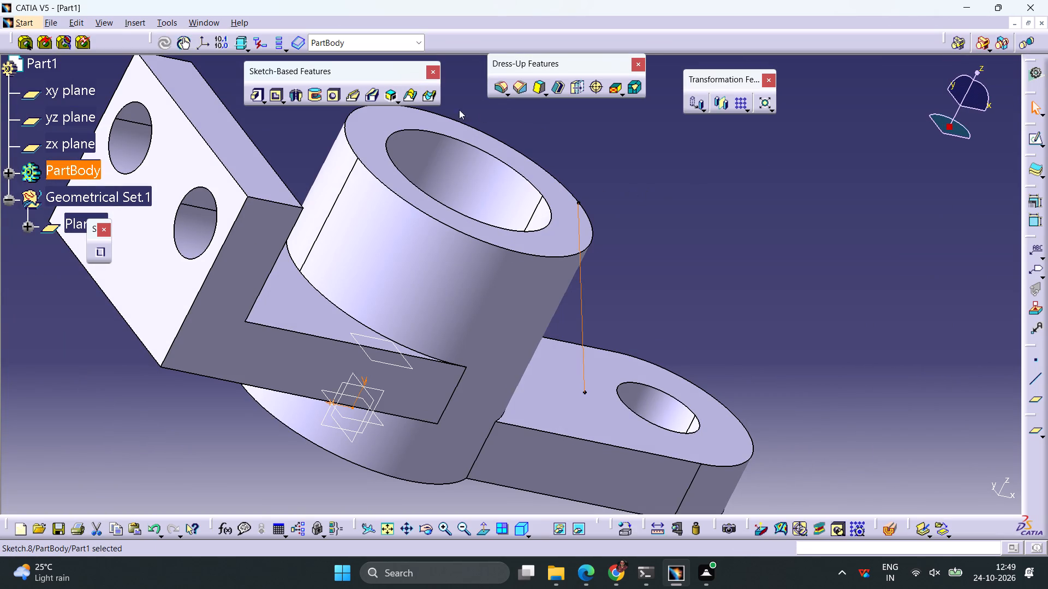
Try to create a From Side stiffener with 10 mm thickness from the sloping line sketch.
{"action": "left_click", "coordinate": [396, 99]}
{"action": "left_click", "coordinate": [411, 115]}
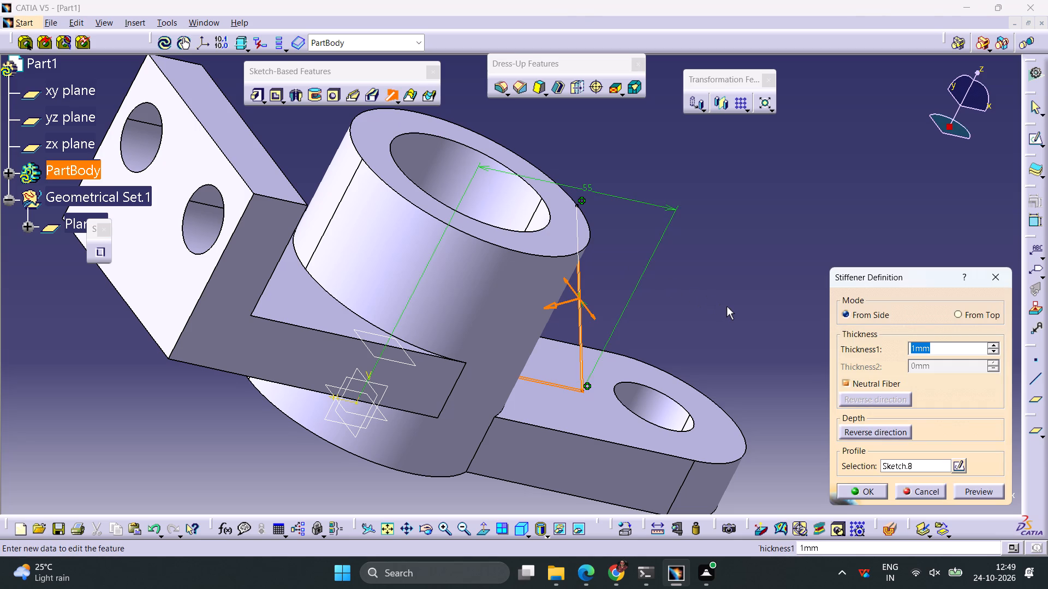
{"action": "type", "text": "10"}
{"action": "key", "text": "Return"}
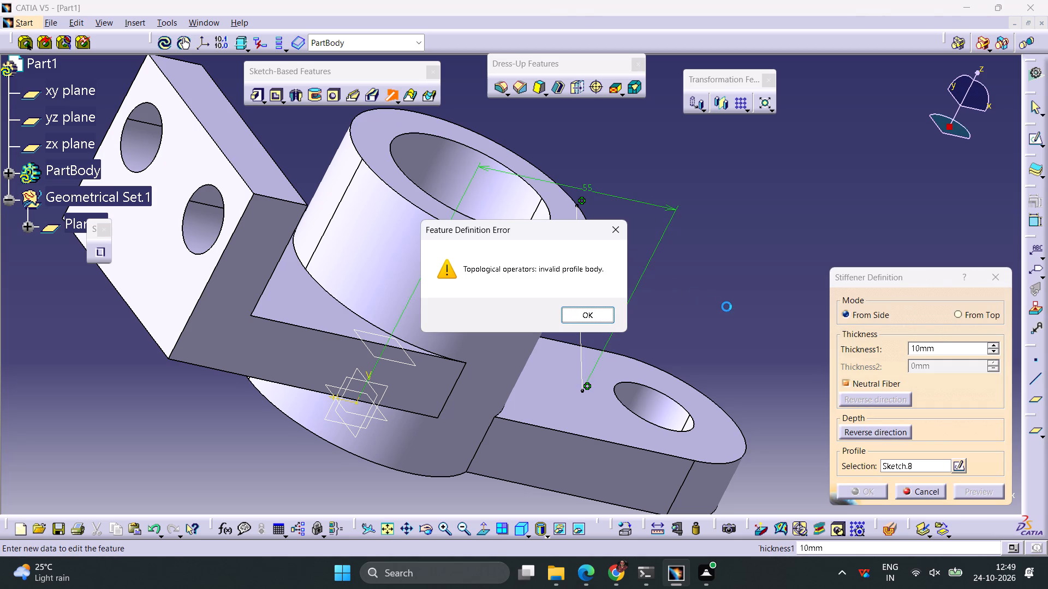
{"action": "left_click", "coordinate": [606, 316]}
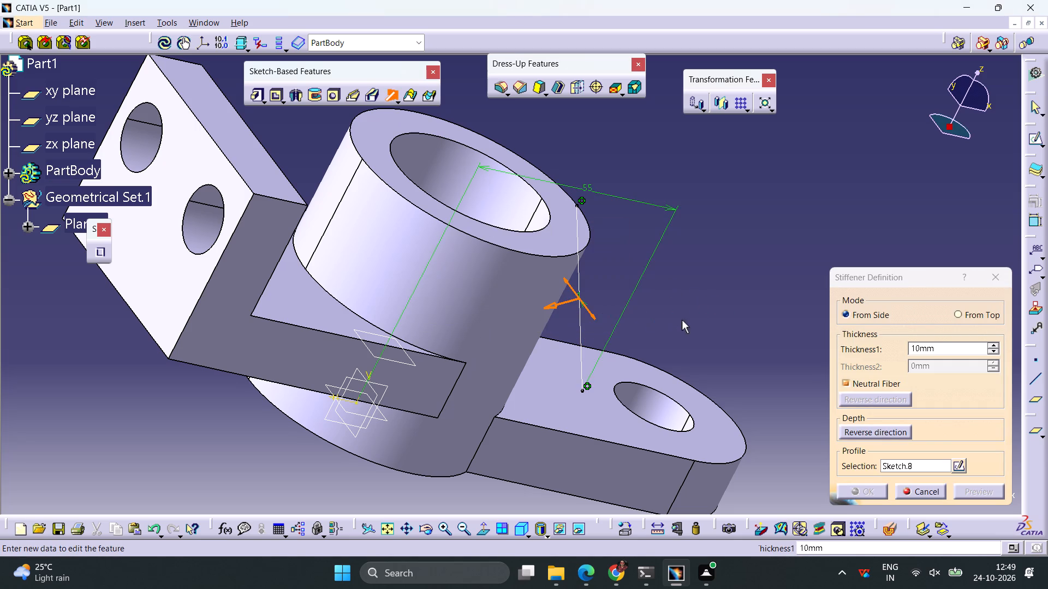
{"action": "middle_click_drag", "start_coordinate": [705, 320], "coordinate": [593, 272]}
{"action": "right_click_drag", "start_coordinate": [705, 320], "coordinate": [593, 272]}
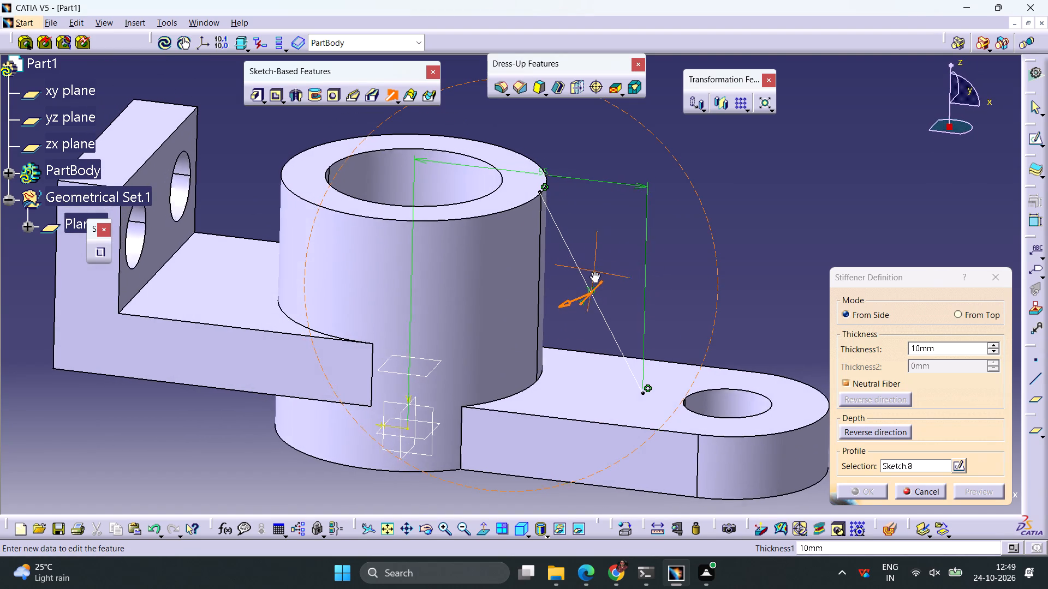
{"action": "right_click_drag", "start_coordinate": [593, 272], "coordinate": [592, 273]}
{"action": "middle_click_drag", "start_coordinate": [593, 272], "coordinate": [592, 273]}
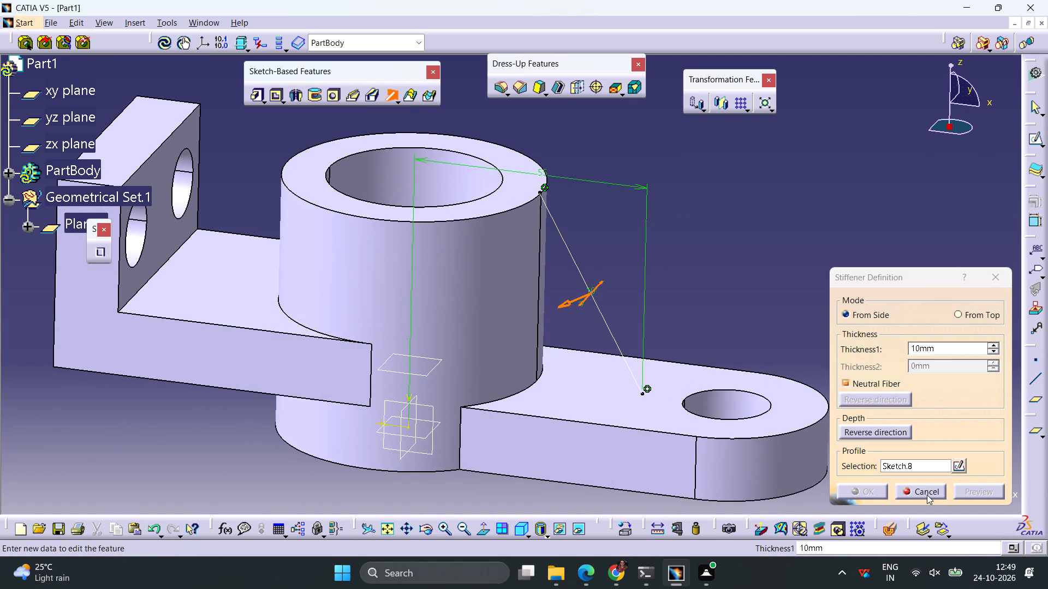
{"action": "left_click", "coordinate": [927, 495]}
Reopen the sloping line's sketch and delete the coincidence constraint at the line's upper endpoint on the cylinder's top corner.
{"action": "double_click", "coordinate": [608, 321]}
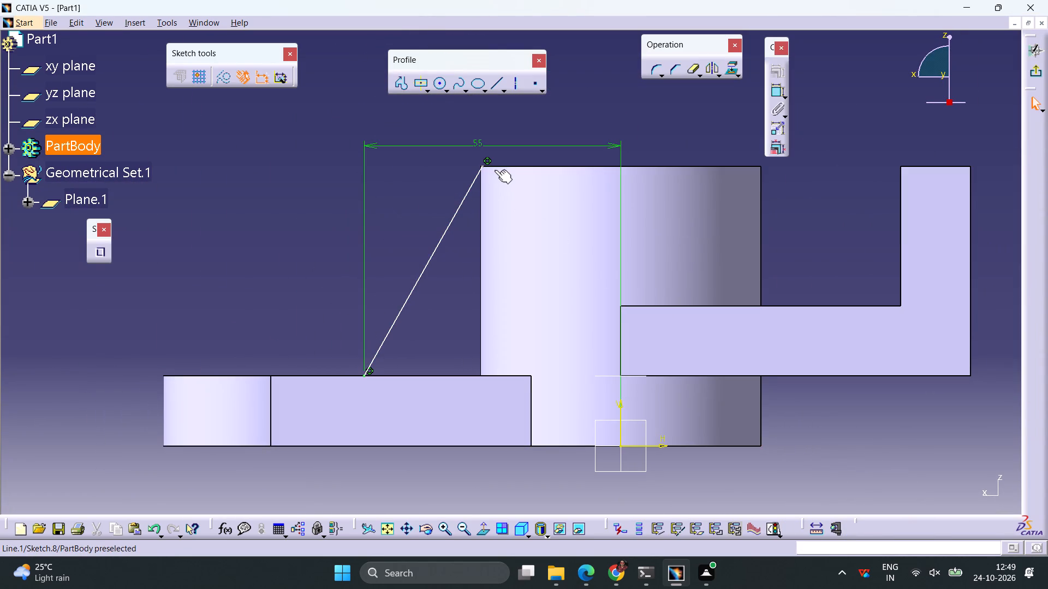
{"action": "middle_click_drag", "start_coordinate": [490, 212], "coordinate": [491, 182], "text": "ctrl"}
{"action": "middle_click_drag", "start_coordinate": [491, 180], "coordinate": [492, 251]}
{"action": "middle_click_drag", "start_coordinate": [490, 227], "coordinate": [489, 226], "text": "ctrl"}
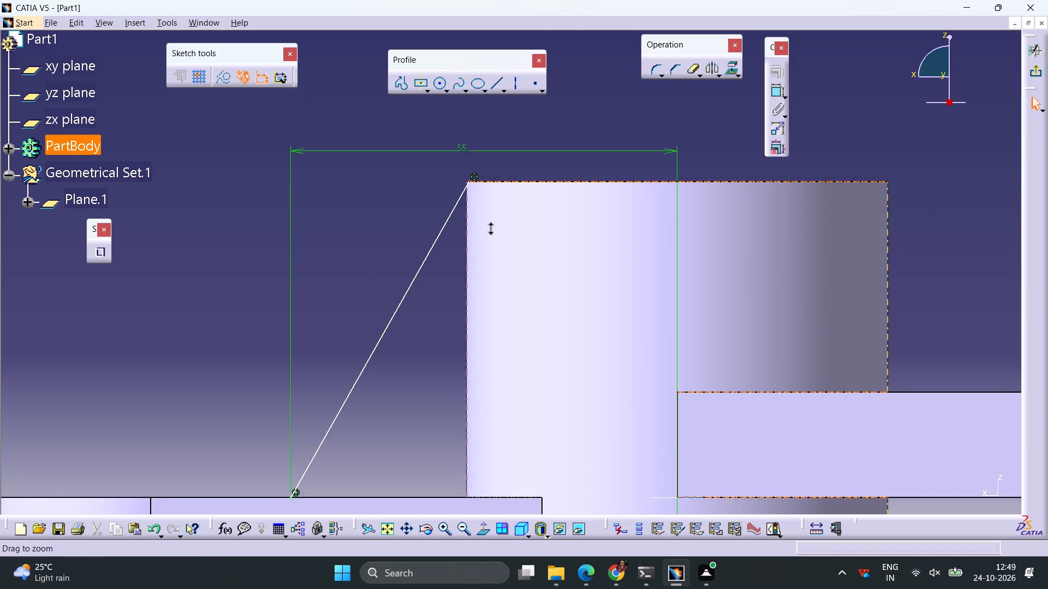
{"action": "middle_click_drag", "start_coordinate": [489, 226], "coordinate": [486, 178], "text": "ctrl"}
{"action": "left_click", "coordinate": [439, 97]}
{"action": "left_click", "coordinate": [438, 99]}
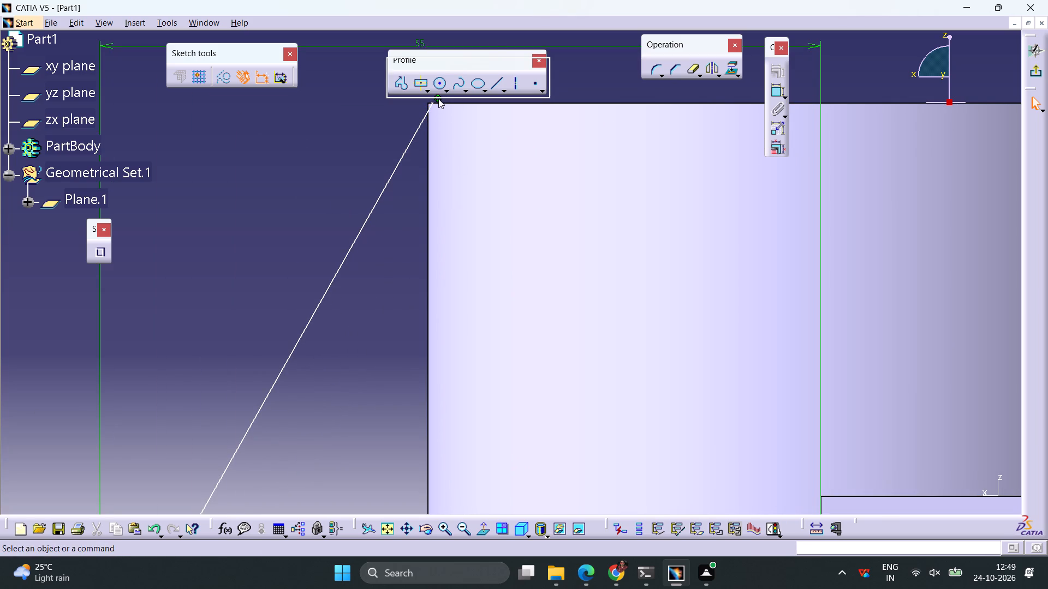
{"action": "middle_click_drag", "start_coordinate": [444, 116], "coordinate": [433, 180]}
{"action": "left_click", "coordinate": [427, 162]}
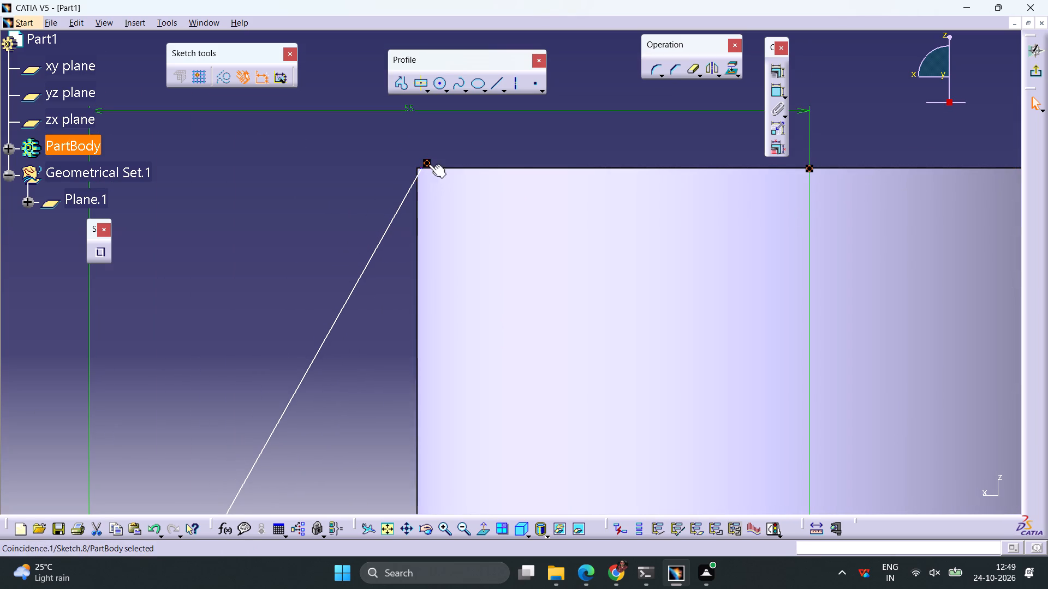
{"action": "key", "text": "Delete"}
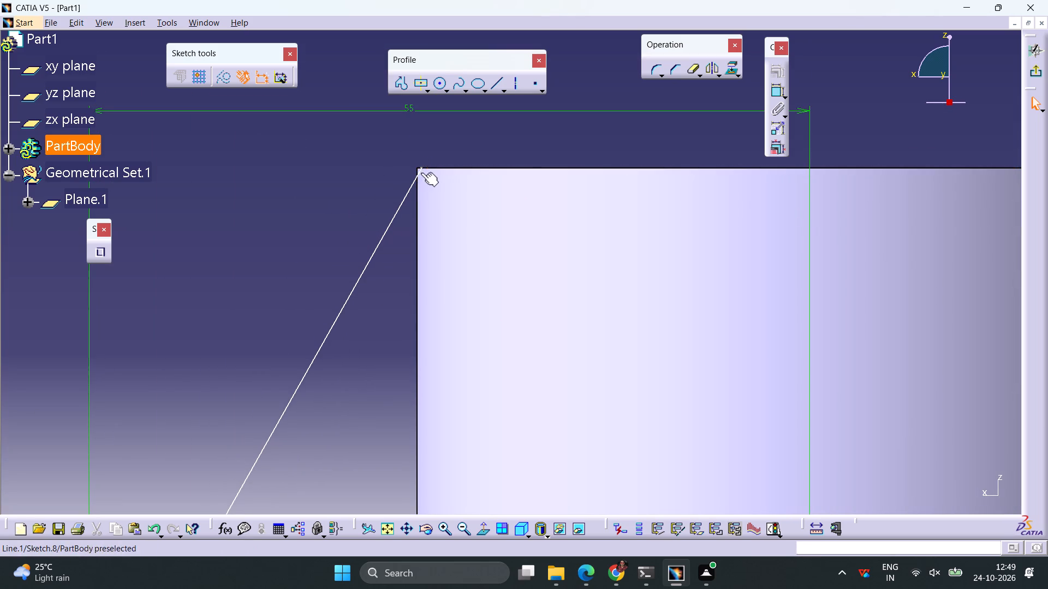
Shift the sloping line's upper endpoint slightly inside the cylinder's outer top corner and exit the sketch.
{"action": "left_click_drag", "start_coordinate": [421, 167], "coordinate": [422, 173]}
{"action": "left_click", "coordinate": [1030, 75]}
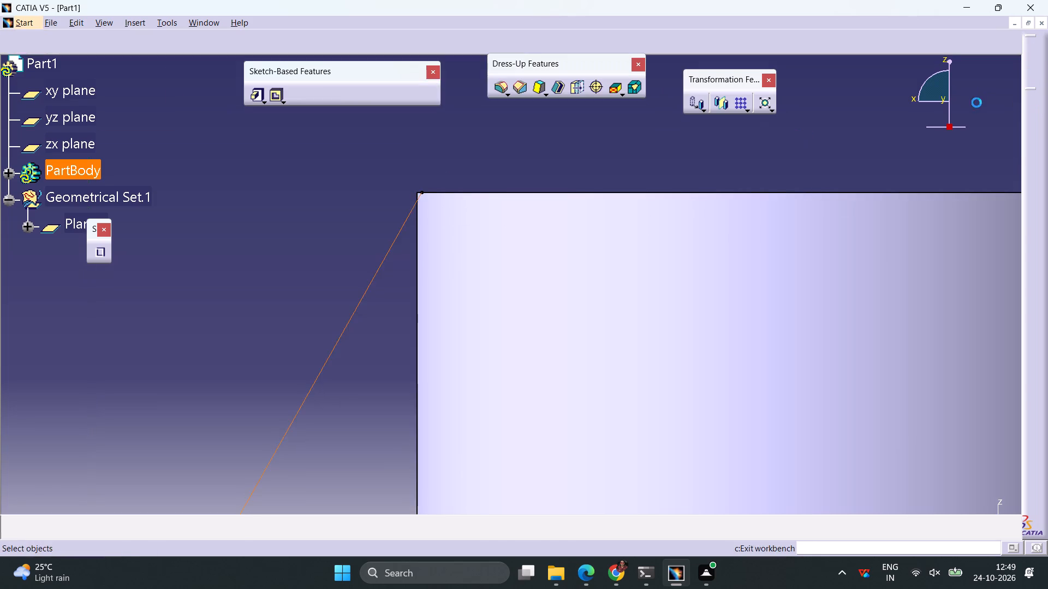
Create a From Side stiffener with 10 mm thickness from the sloping line sketch.
{"action": "left_click", "coordinate": [388, 95]}
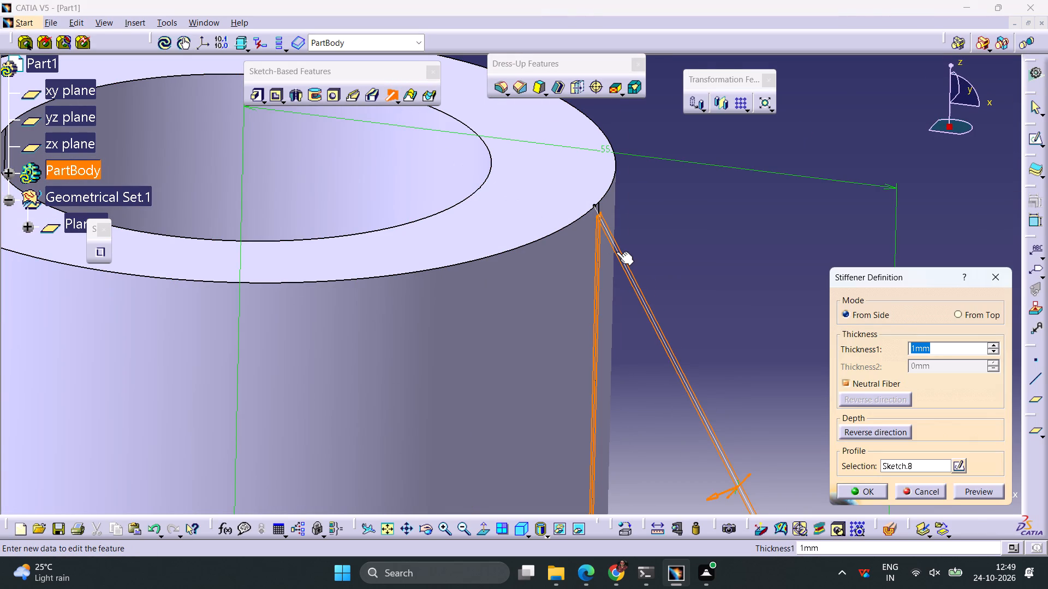
{"action": "type", "text": "10"}
{"action": "key", "text": "Return"}
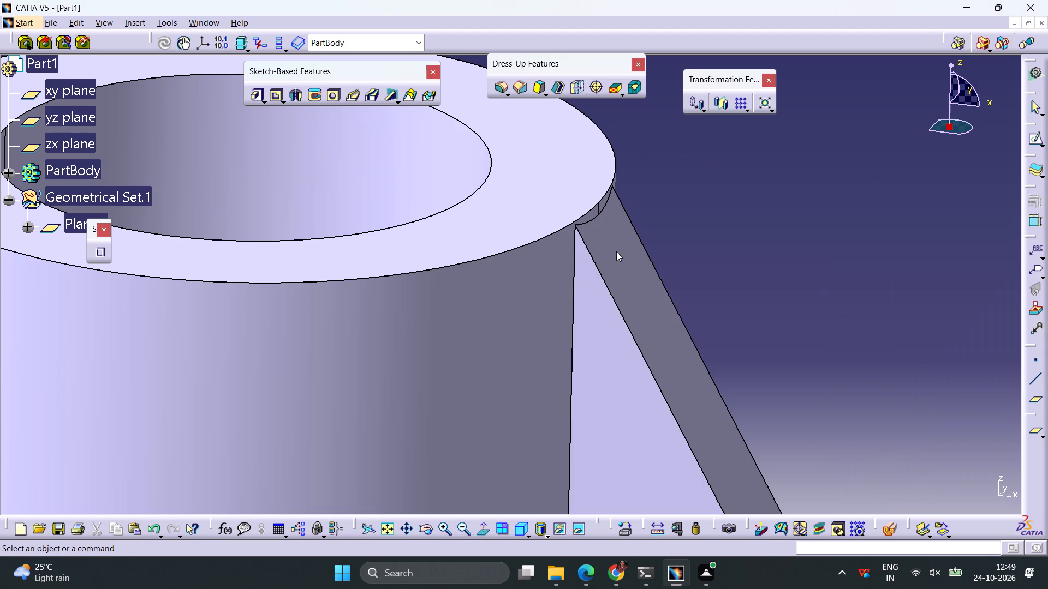
Sketch a horizontal line about 29 mm long on the zx plane, from the cylinder's top corner toward the upright plate's inner top corner.
{"action": "middle_click_drag", "start_coordinate": [706, 219], "coordinate": [689, 324], "text": "ctrl"}
{"action": "left_click", "coordinate": [460, 428]}
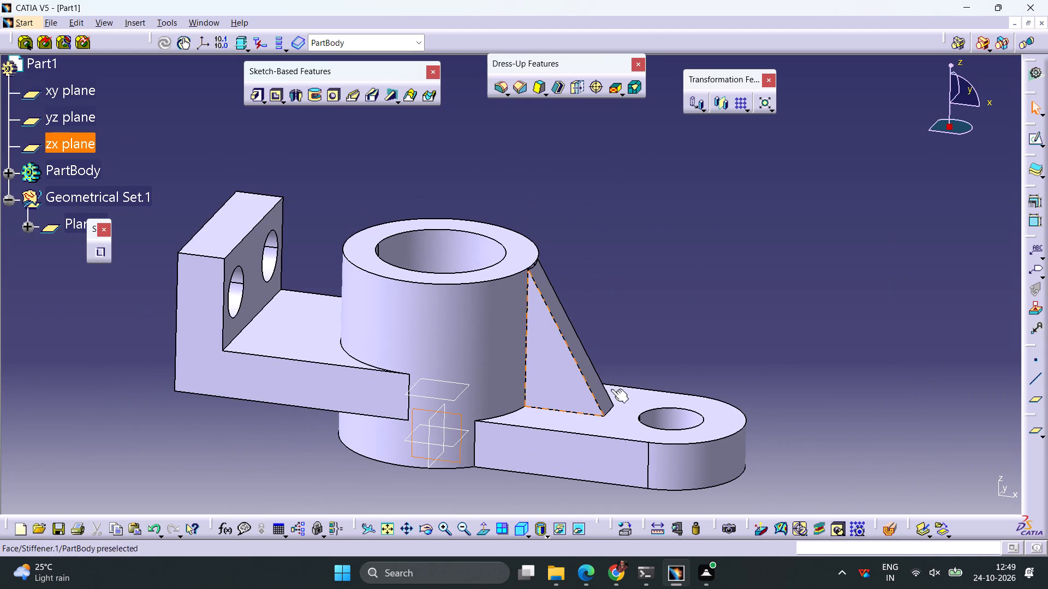
{"action": "left_click", "coordinate": [1032, 139]}
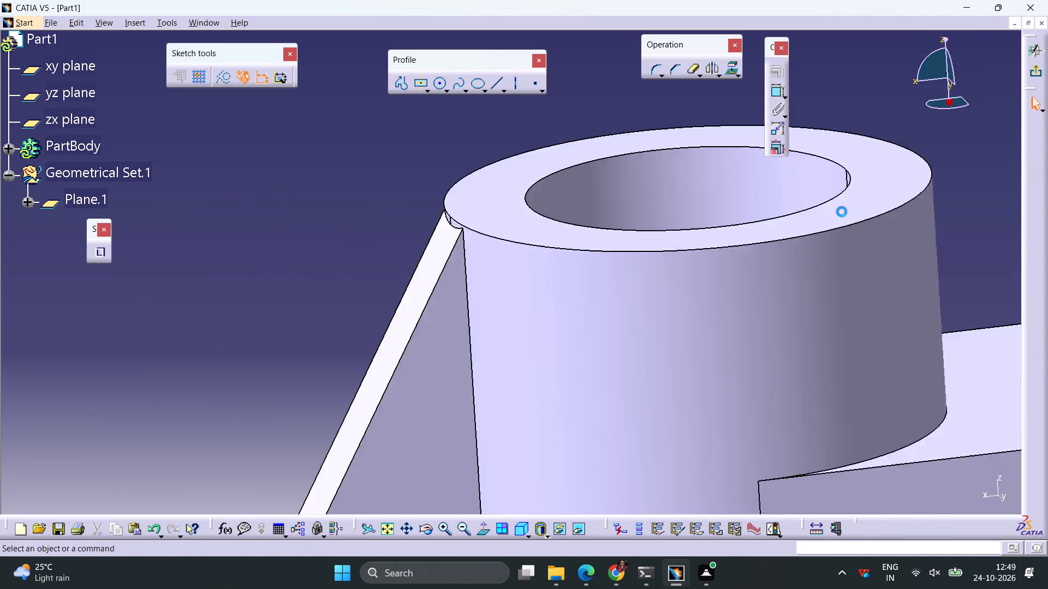
{"action": "left_click", "coordinate": [496, 86]}
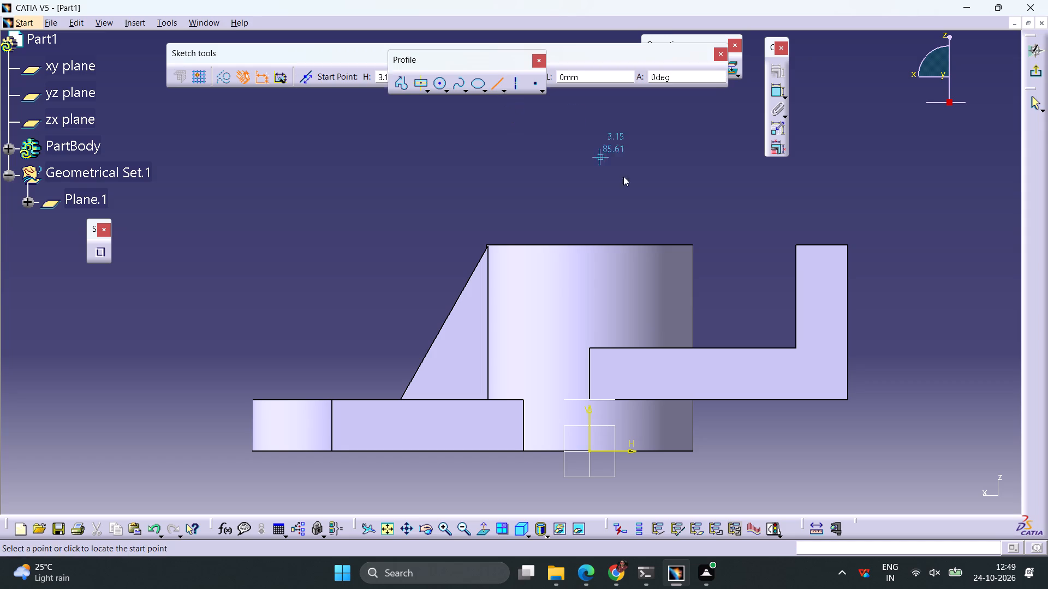
{"action": "left_click", "coordinate": [693, 244]}
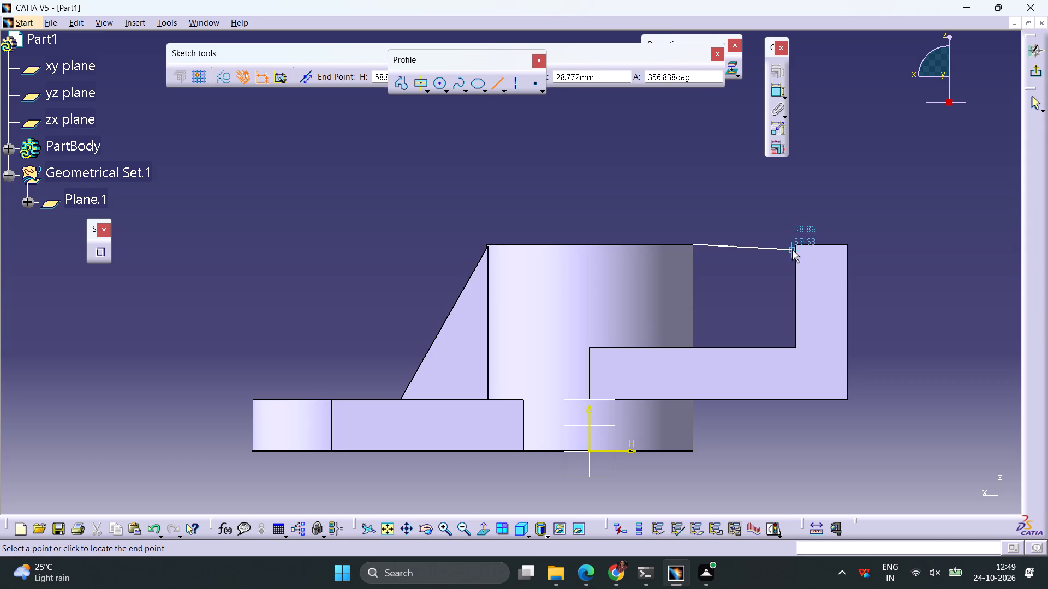
{"action": "left_click", "coordinate": [793, 245]}
Constrain the horizontal line's cylinder-side endpoint coincident with the cylinder's top edge.
{"action": "middle_click_drag", "start_coordinate": [856, 224], "coordinate": [691, 238]}
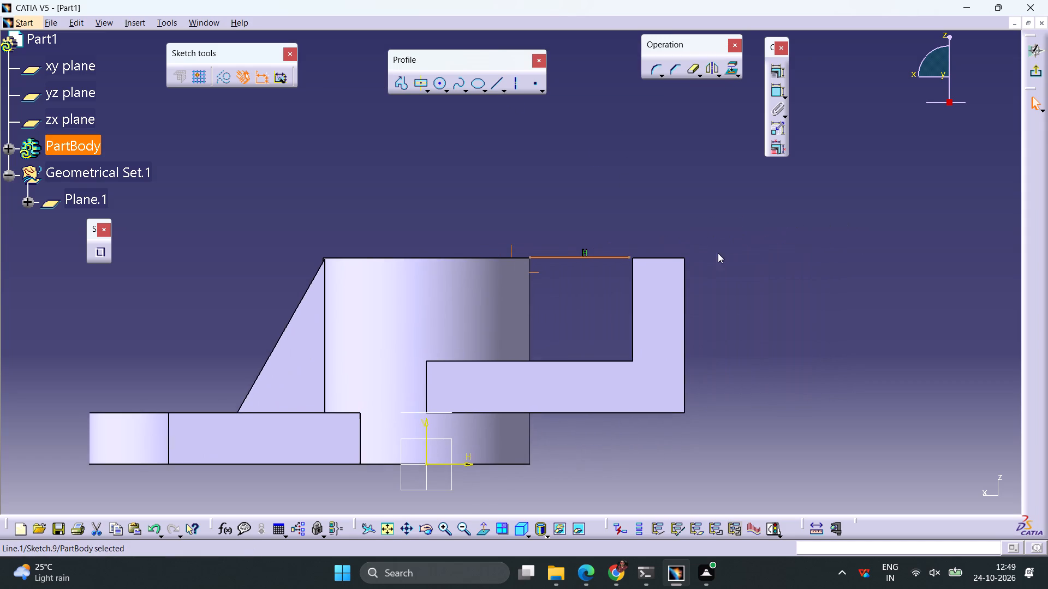
{"action": "middle_click_drag", "start_coordinate": [770, 284], "coordinate": [761, 208], "text": "ctrl"}
{"action": "left_click", "coordinate": [734, 197]}
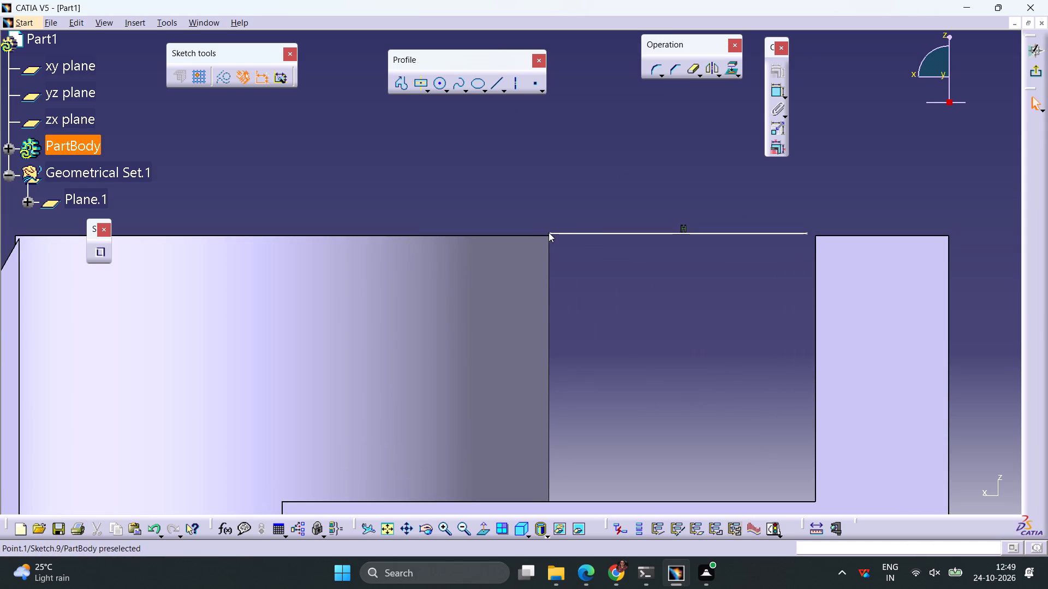
{"action": "left_click", "coordinate": [550, 233]}
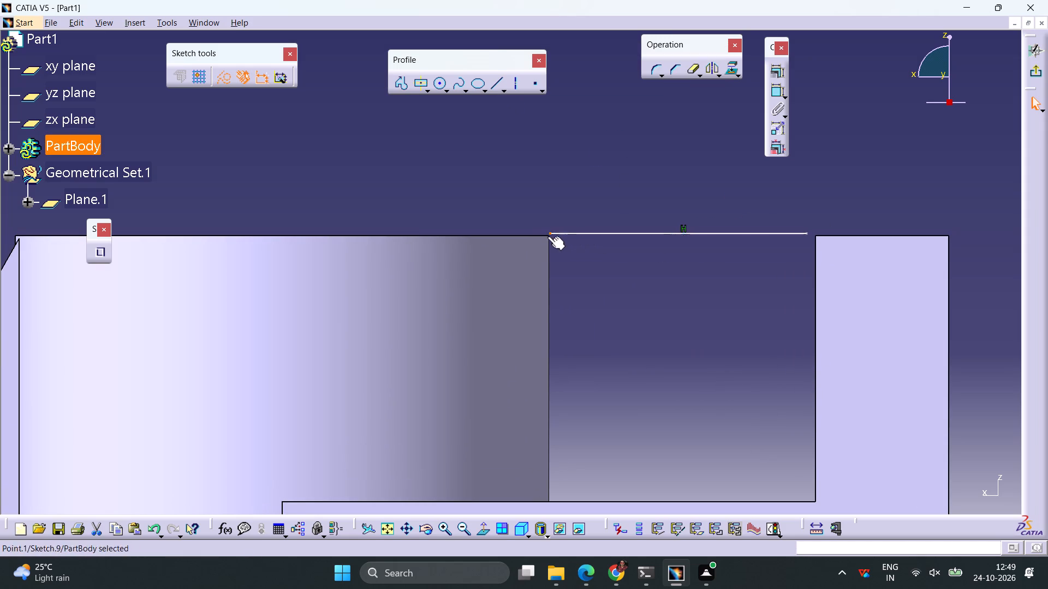
{"action": "left_click", "coordinate": [547, 236], "text": "ctrl"}
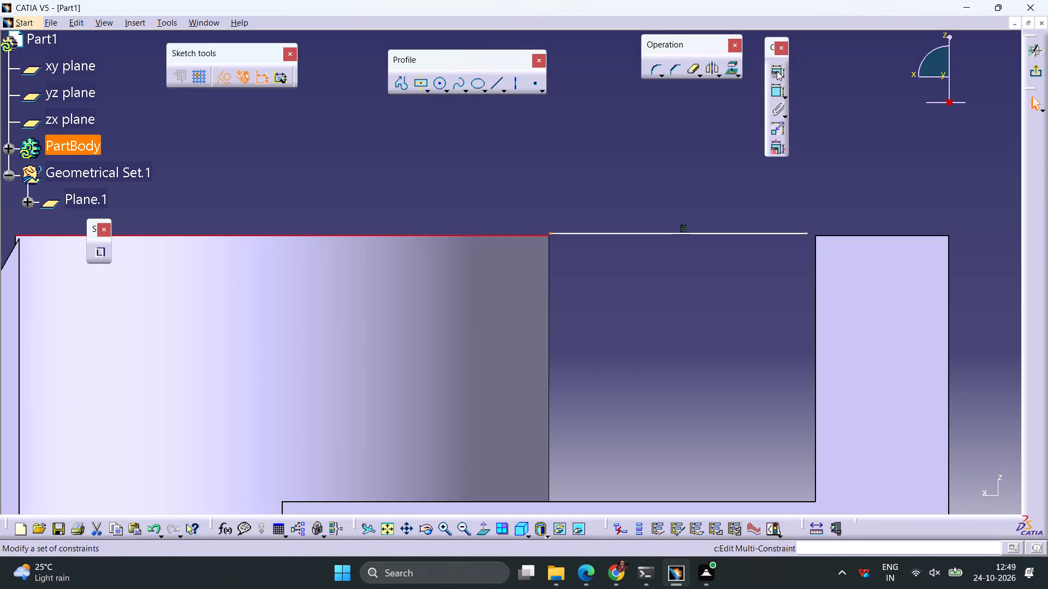
{"action": "left_click", "coordinate": [777, 71]}
{"action": "left_click", "coordinate": [945, 299]}
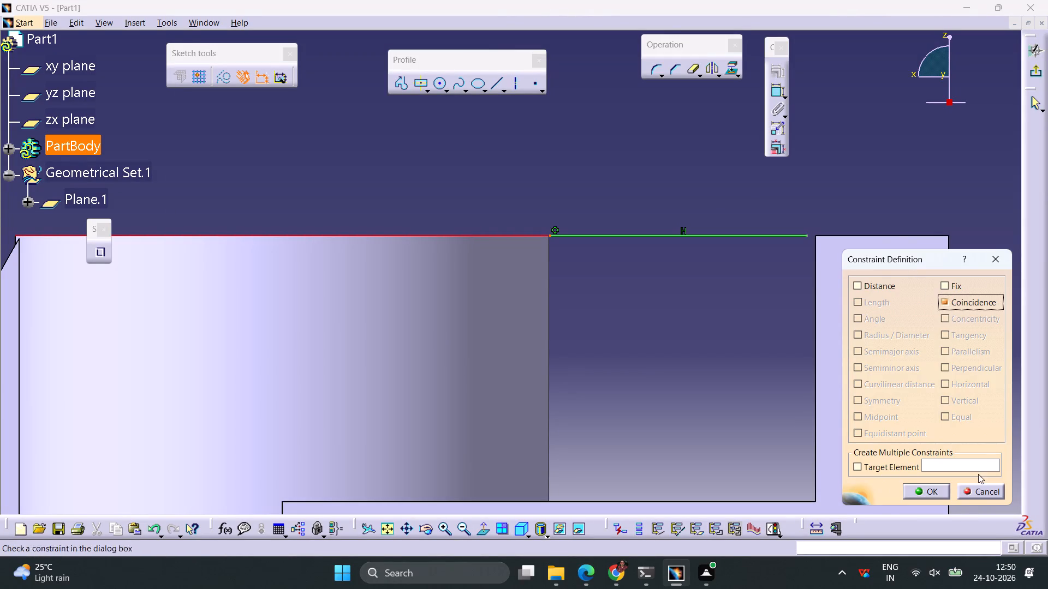
{"action": "left_click", "coordinate": [935, 491]}
Constrain the horizontal line's other endpoint coincident with the upright plate's inner top corner.
{"action": "middle_click_drag", "start_coordinate": [758, 360], "coordinate": [627, 368]}
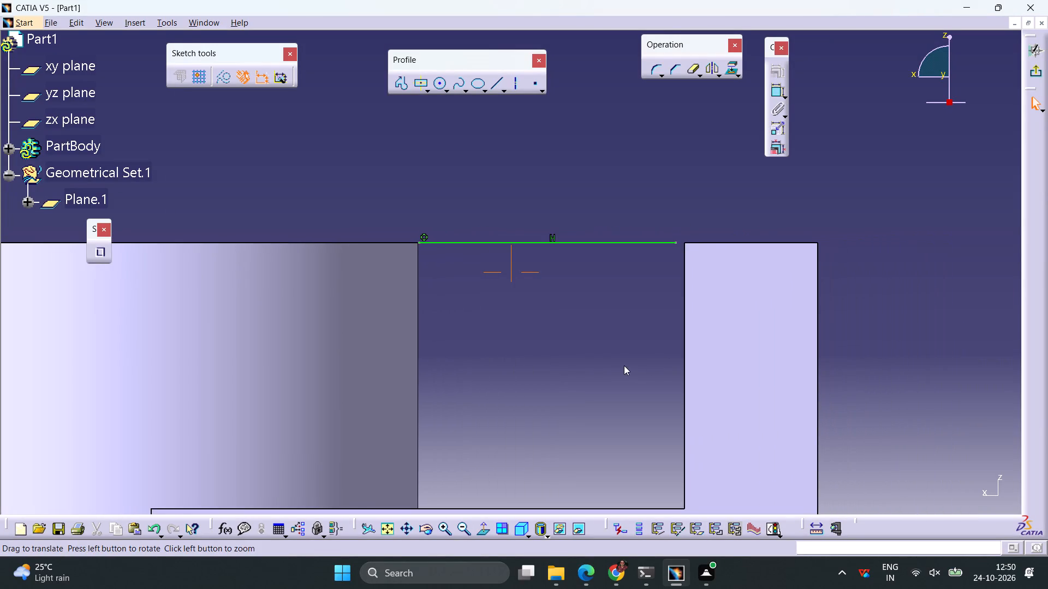
{"action": "middle_click_drag", "start_coordinate": [624, 365], "coordinate": [642, 323], "text": "ctrl"}
{"action": "left_click", "coordinate": [792, 224]}
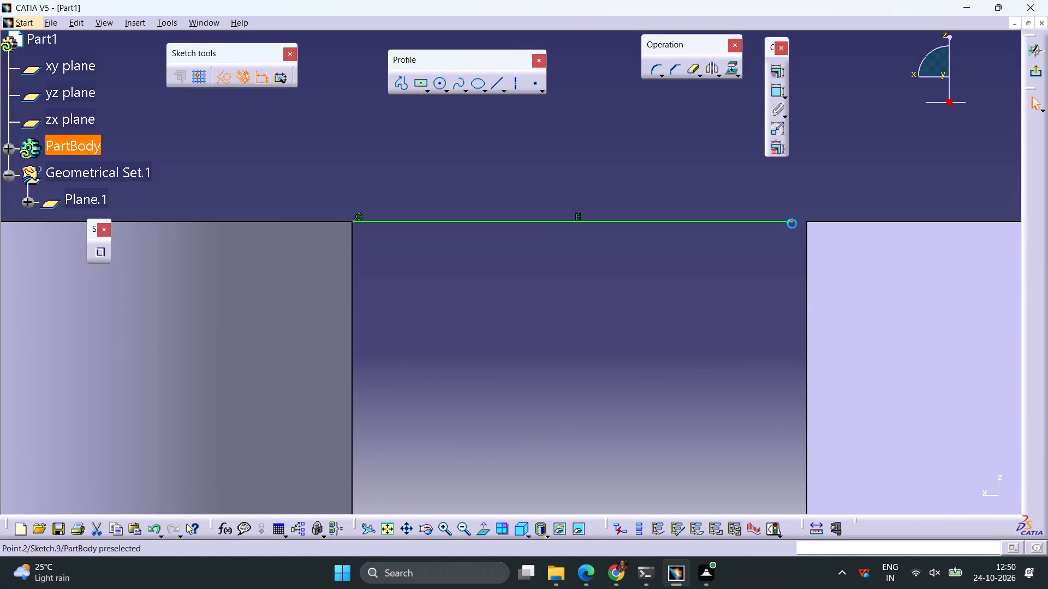
{"action": "left_click", "coordinate": [807, 222], "text": "ctrl"}
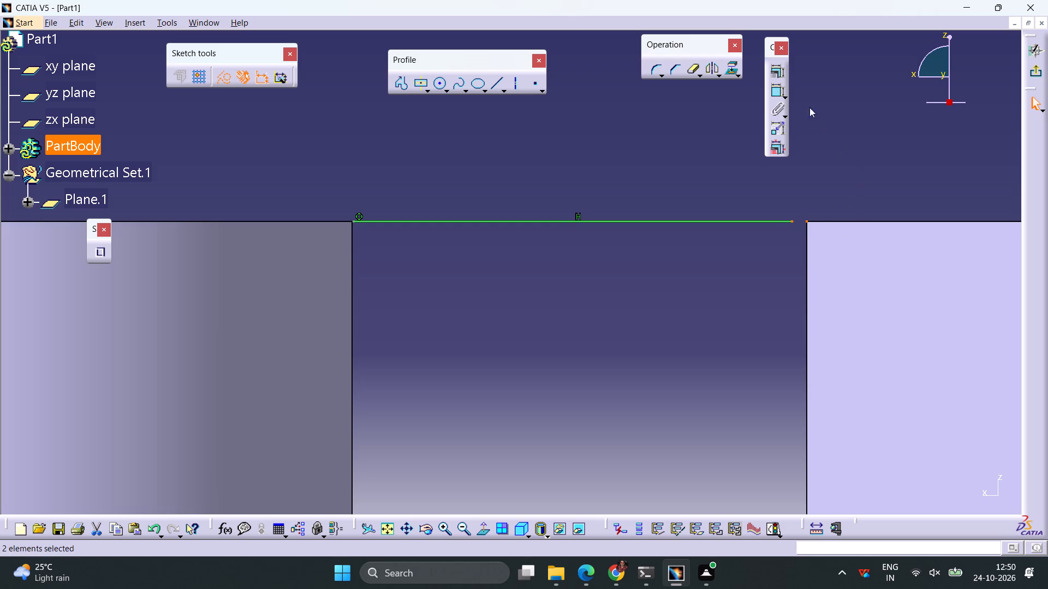
{"action": "left_click", "coordinate": [778, 72]}
{"action": "left_click", "coordinate": [956, 306]}
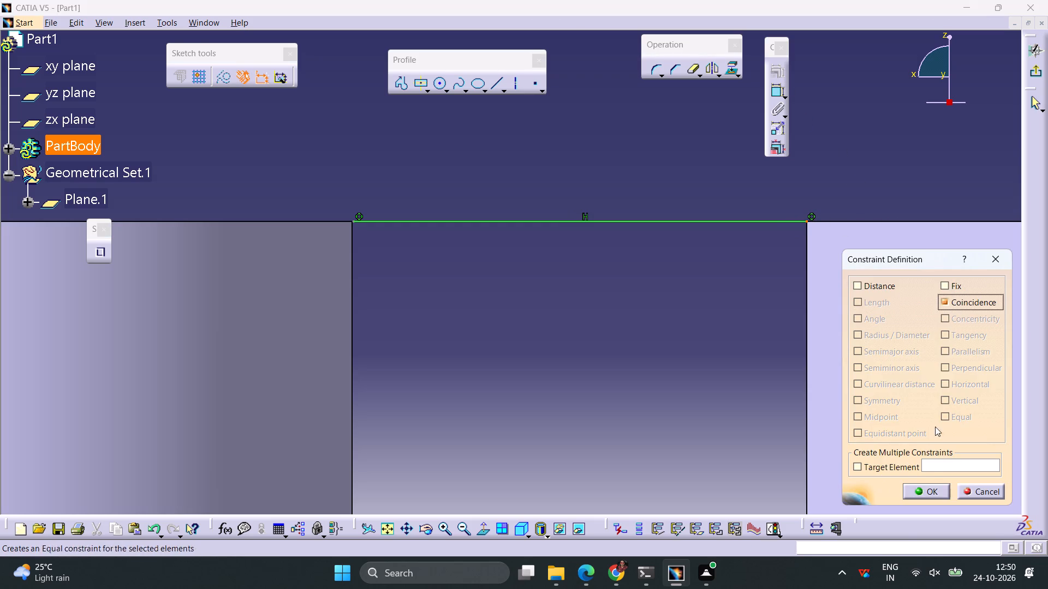
{"action": "left_click", "coordinate": [926, 491]}
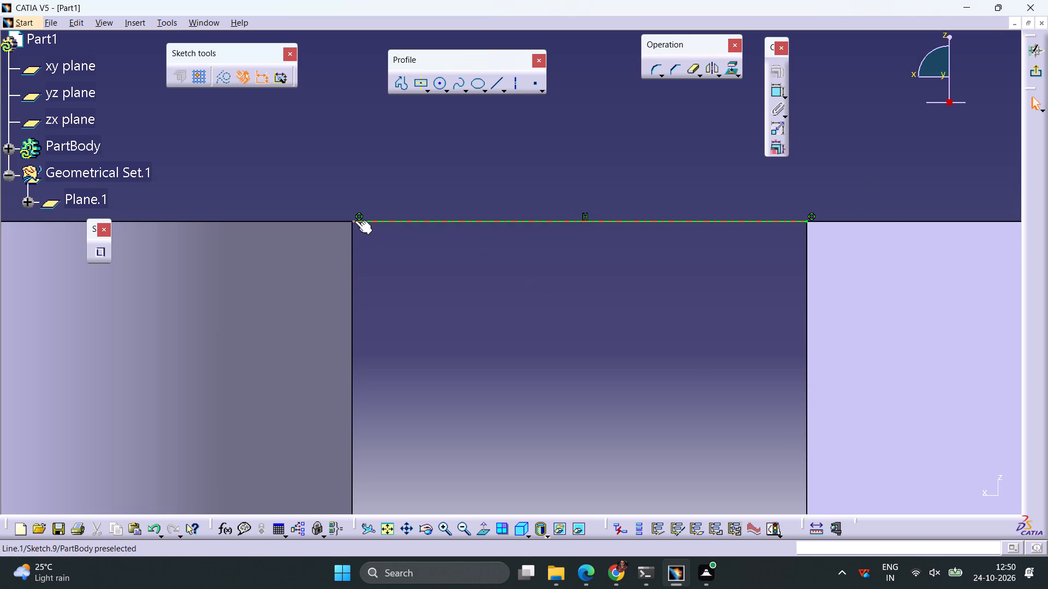
Shift the horizontal line's cylinder-side endpoint slightly inside the cylinder and exit the sketch.
{"action": "left_click", "coordinate": [353, 220]}
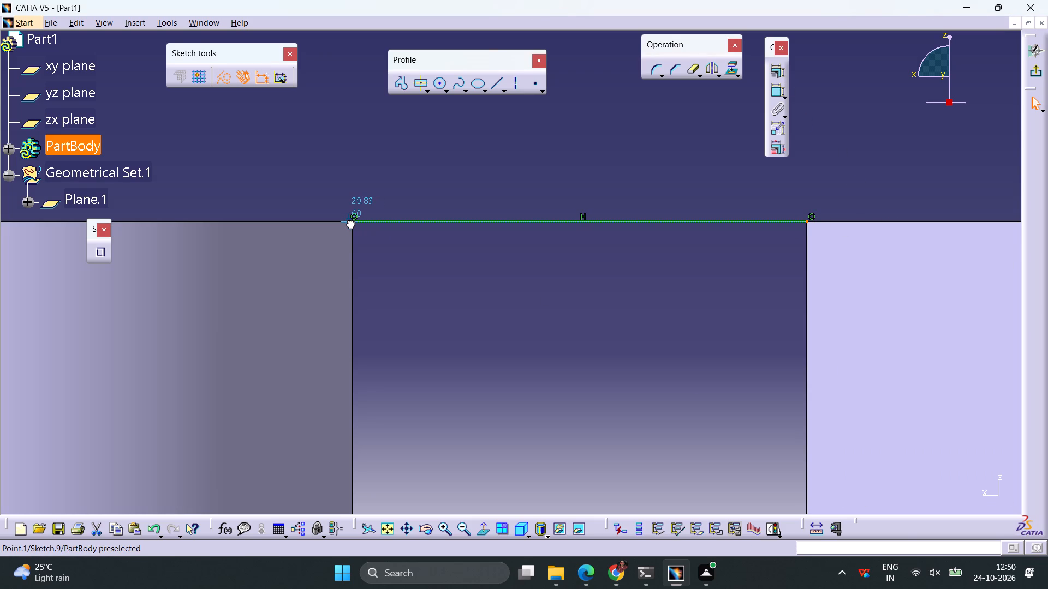
{"action": "left_click", "coordinate": [1033, 74]}
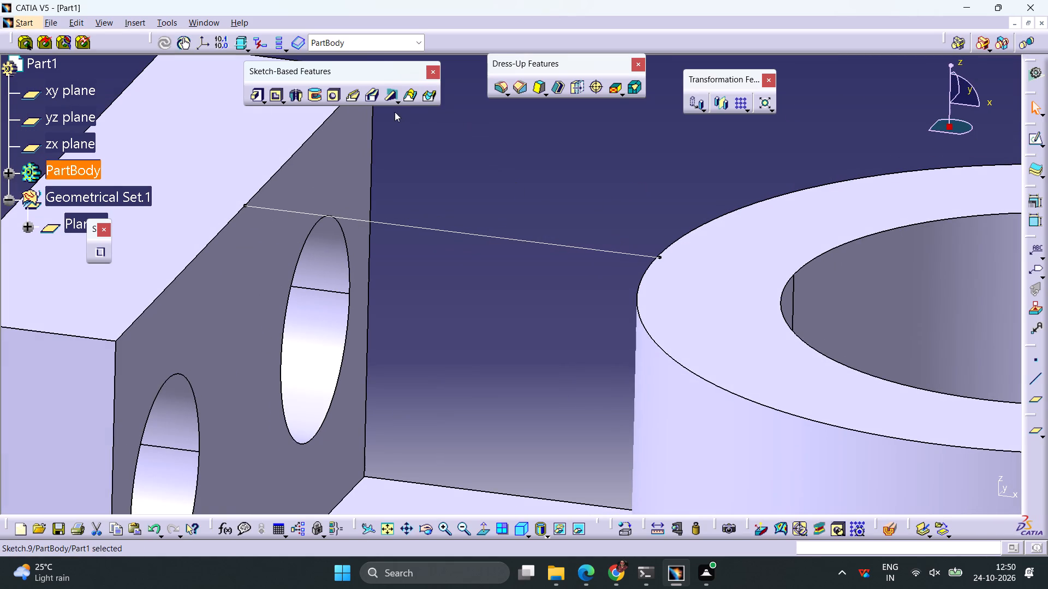
Create a From Side stiffener with 10 mm thickness from the horizontal line, between the upright plate and the cylinder.
{"action": "left_click", "coordinate": [390, 95]}
{"action": "middle_click_drag", "start_coordinate": [558, 175], "coordinate": [556, 205], "text": "ctrl"}
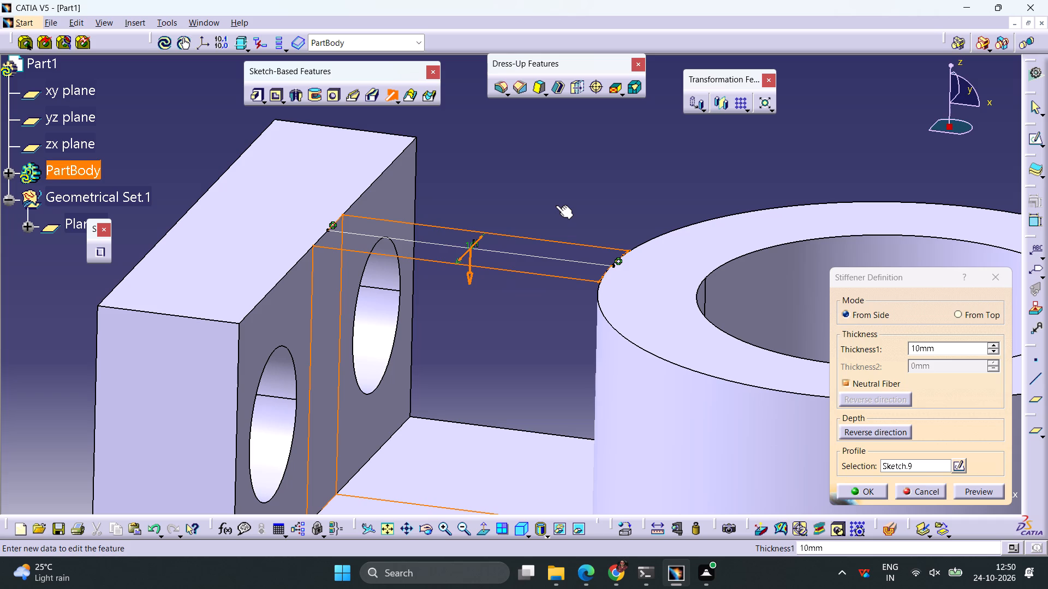
{"action": "left_click", "coordinate": [858, 486]}
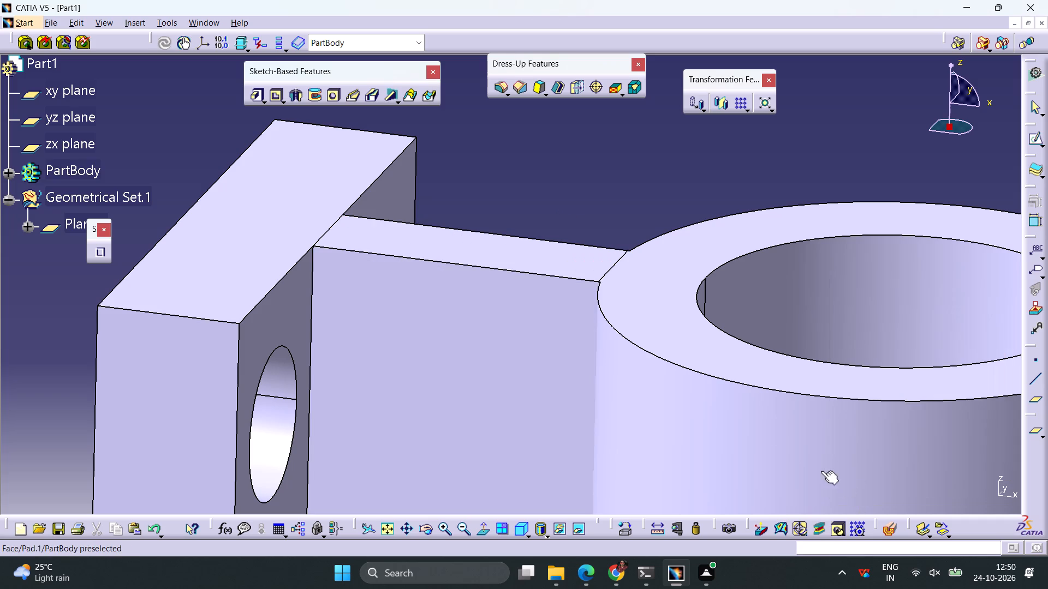
Save the part as Part1 in CATPart format in the internship folder.
{"action": "middle_click_drag", "start_coordinate": [710, 230], "coordinate": [702, 358], "text": "ctrl"}
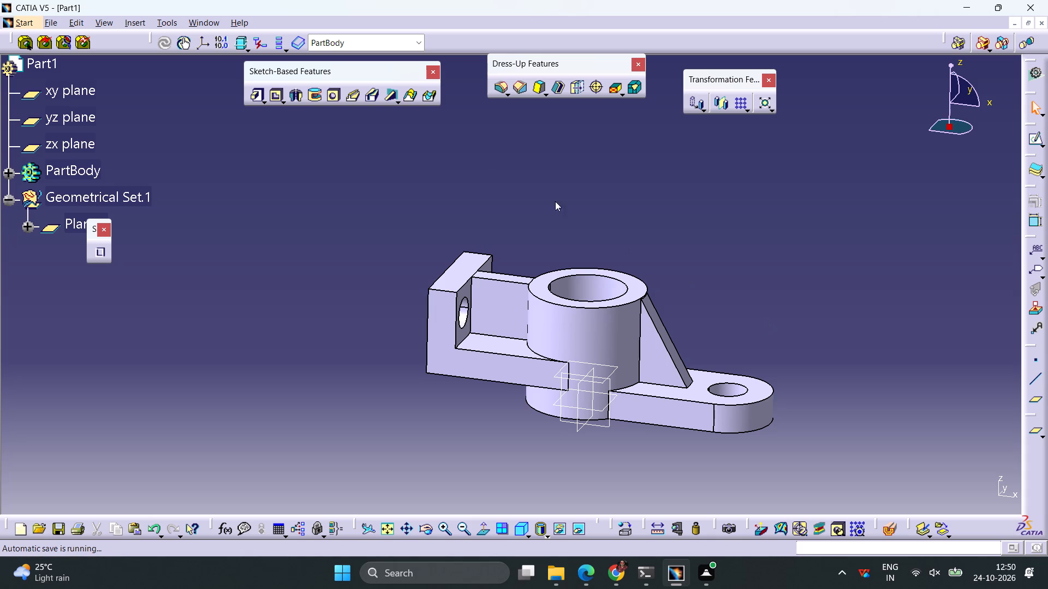
{"action": "left_click", "coordinate": [53, 22]}
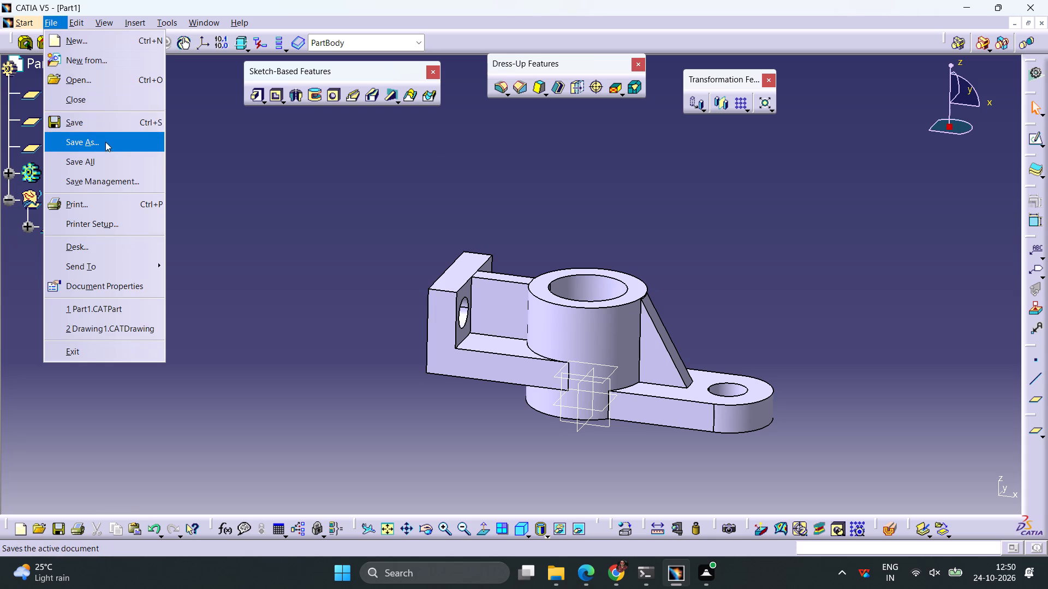
{"action": "left_click", "coordinate": [104, 142]}
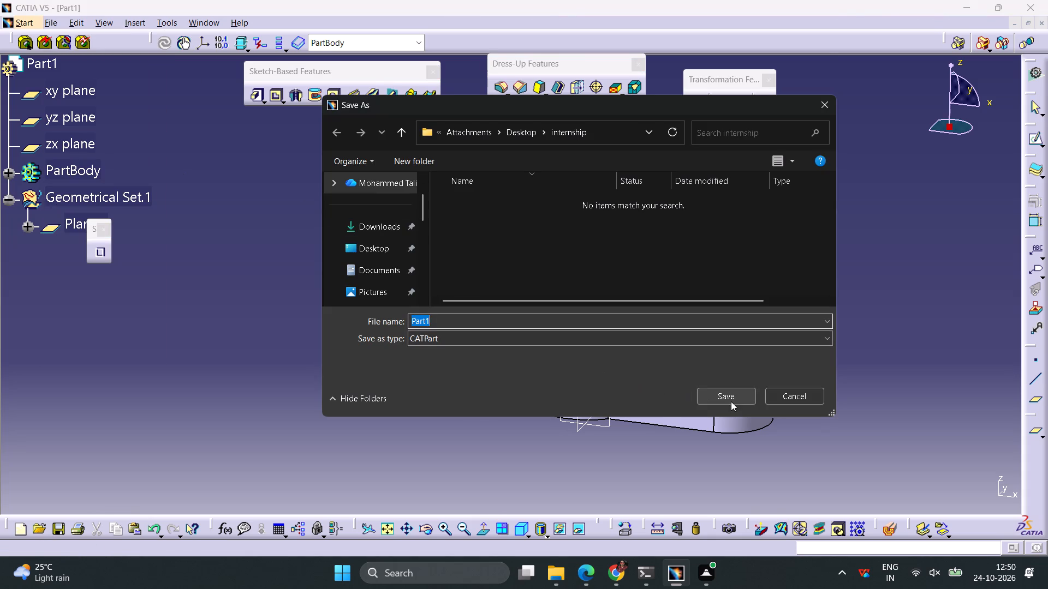
{"action": "left_click", "coordinate": [731, 401]}
Save a copy of the part as Part1 in igs format in the internship folder.
{"action": "left_click", "coordinate": [55, 22]}
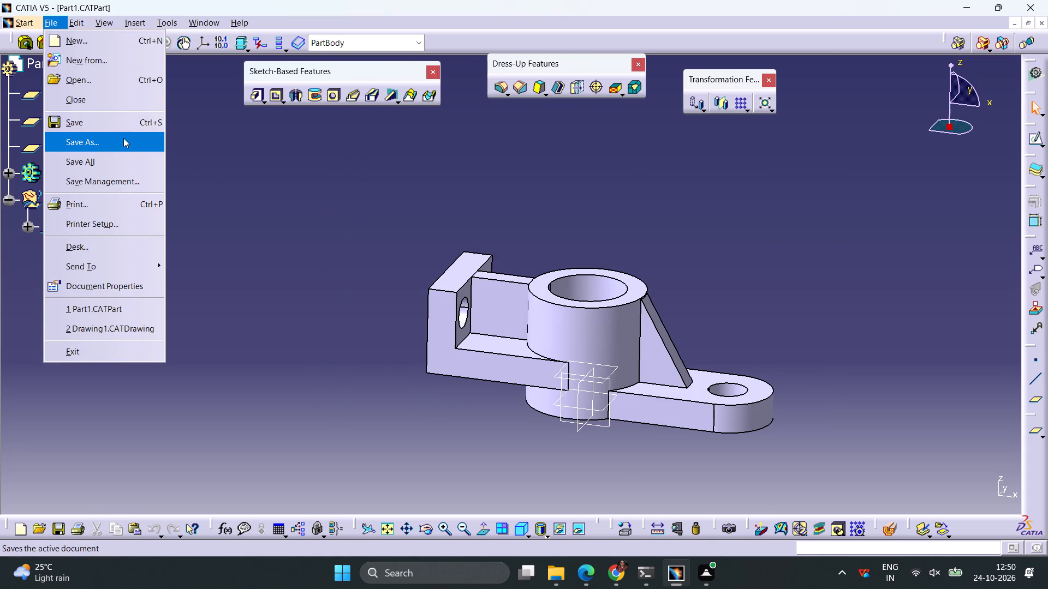
{"action": "left_click", "coordinate": [115, 142]}
{"action": "left_click", "coordinate": [527, 335]}
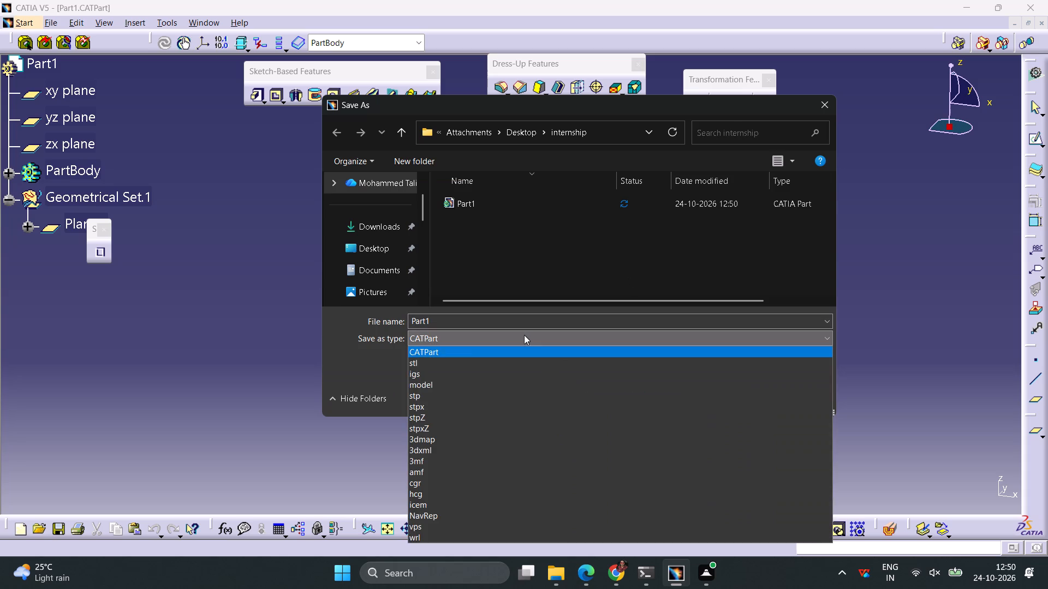
{"action": "left_click", "coordinate": [424, 379]}
{"action": "left_click", "coordinate": [469, 341]}
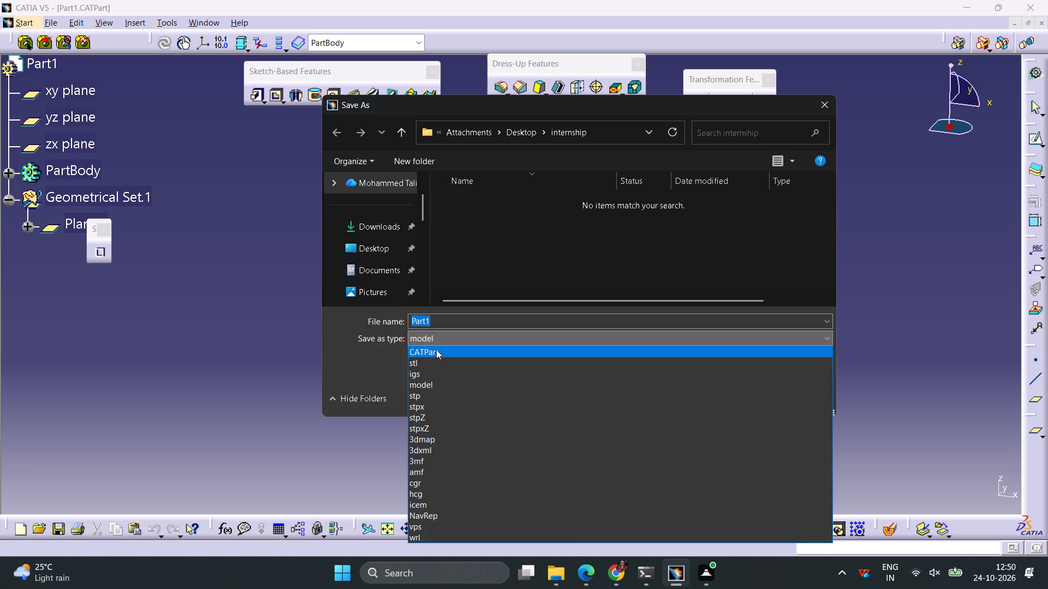
{"action": "left_click", "coordinate": [425, 373]}
{"action": "left_click", "coordinate": [713, 396]}
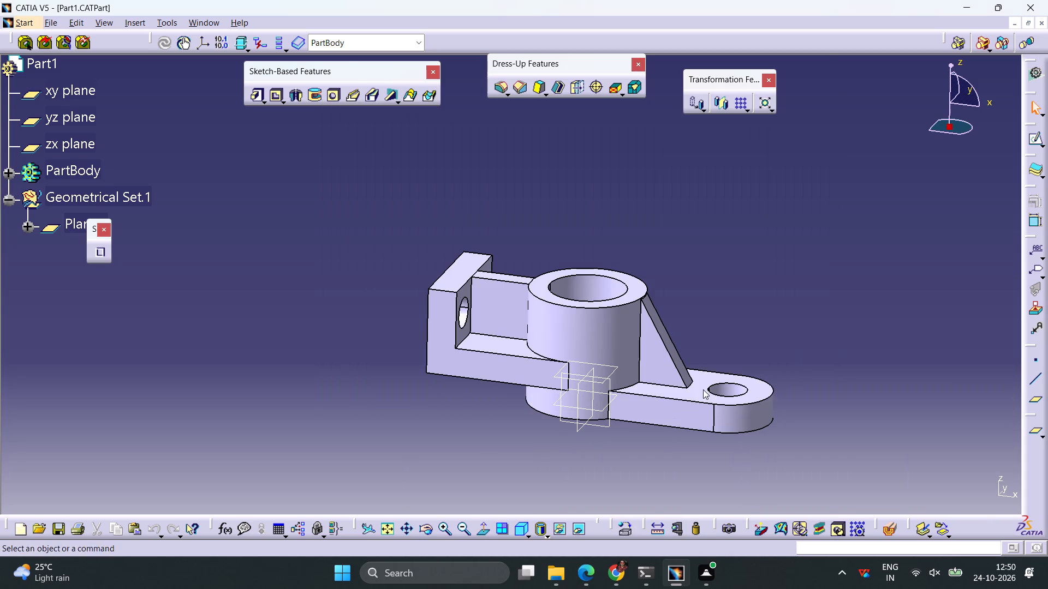
Create a new drawing document with the ISO standard and an A0 ISO landscape sheet.
{"action": "key", "text": "ctrl+n"}
{"action": "key", "text": "d"}
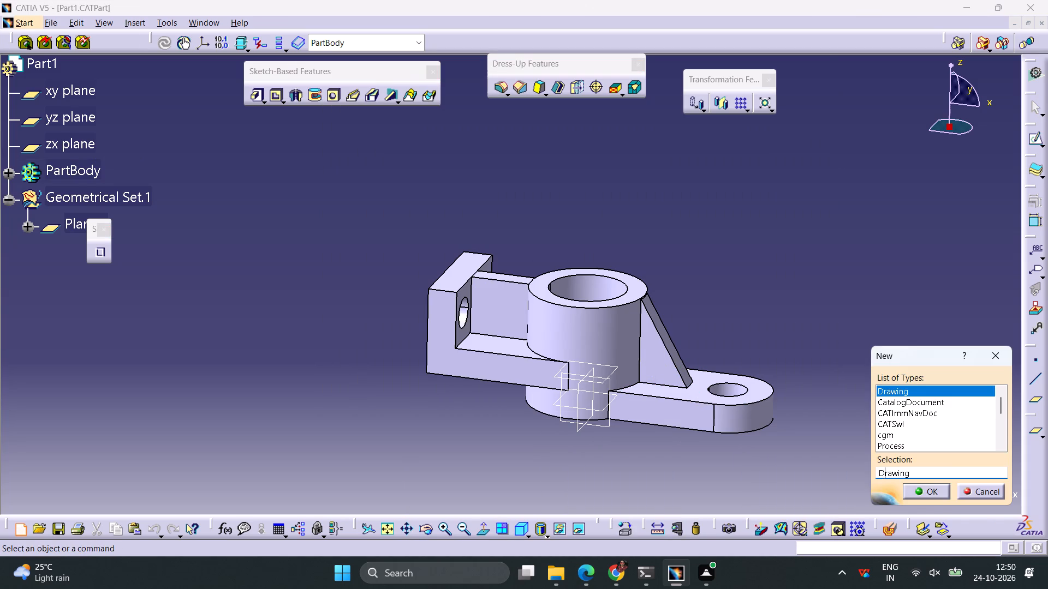
{"action": "key", "text": "Return"}
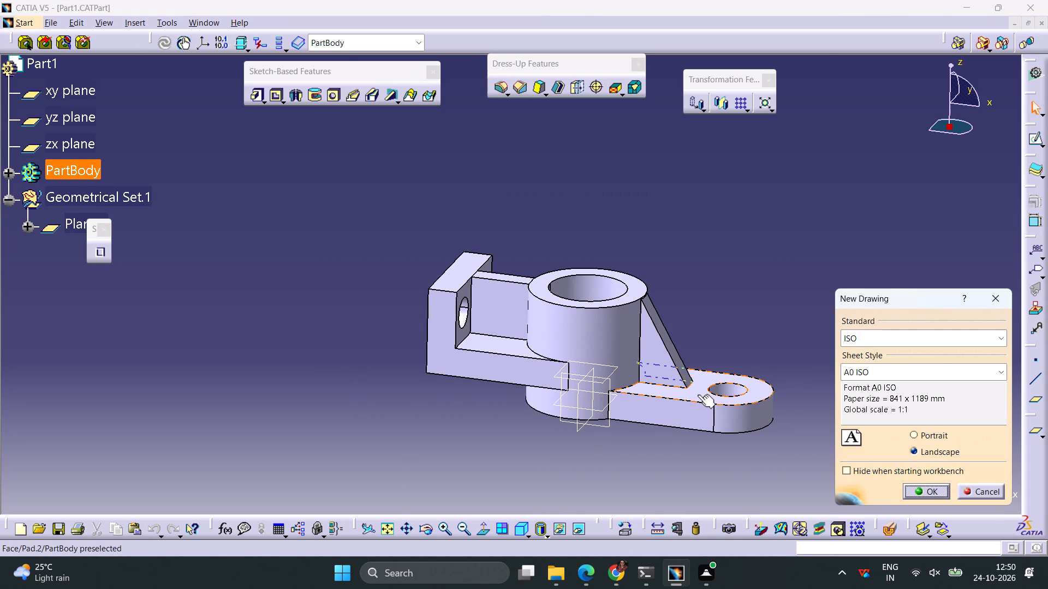
{"action": "key", "text": "Return"}
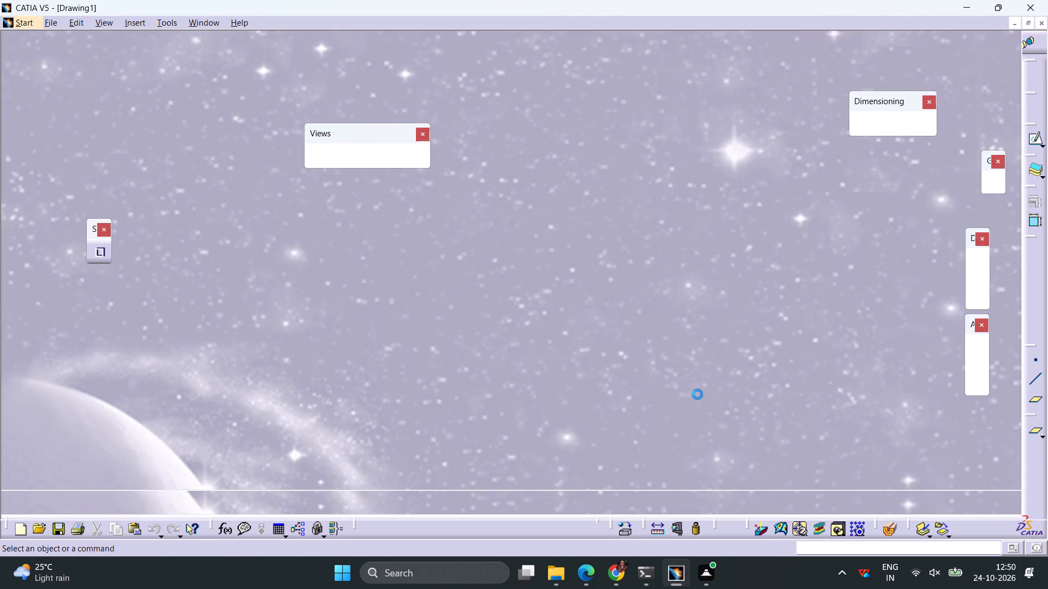
Set the projection method of Sheet.1 to third angle standard.
{"action": "right_click", "coordinate": [87, 90]}
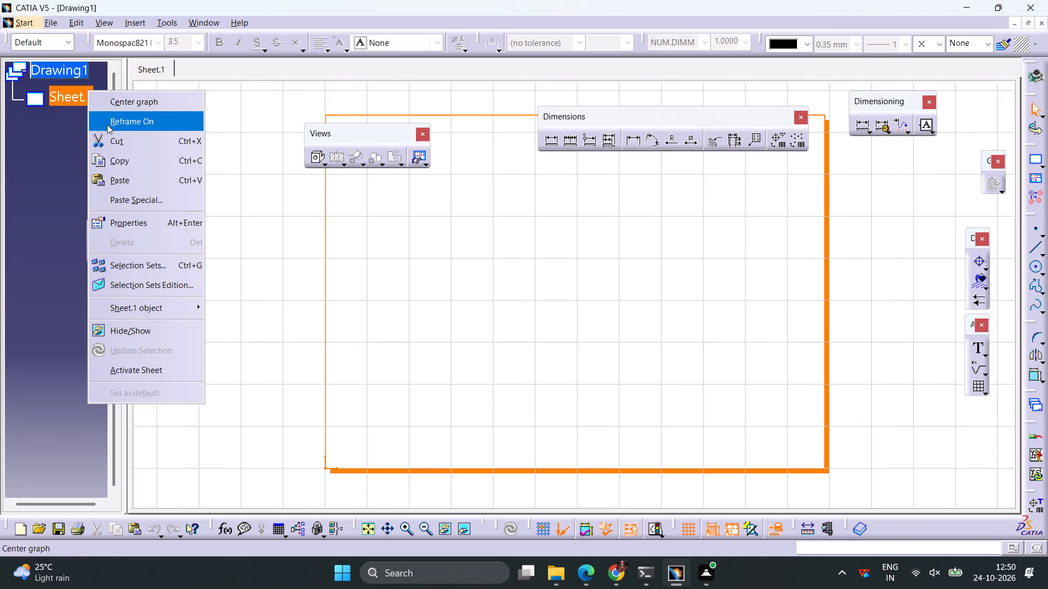
{"action": "left_click", "coordinate": [126, 225]}
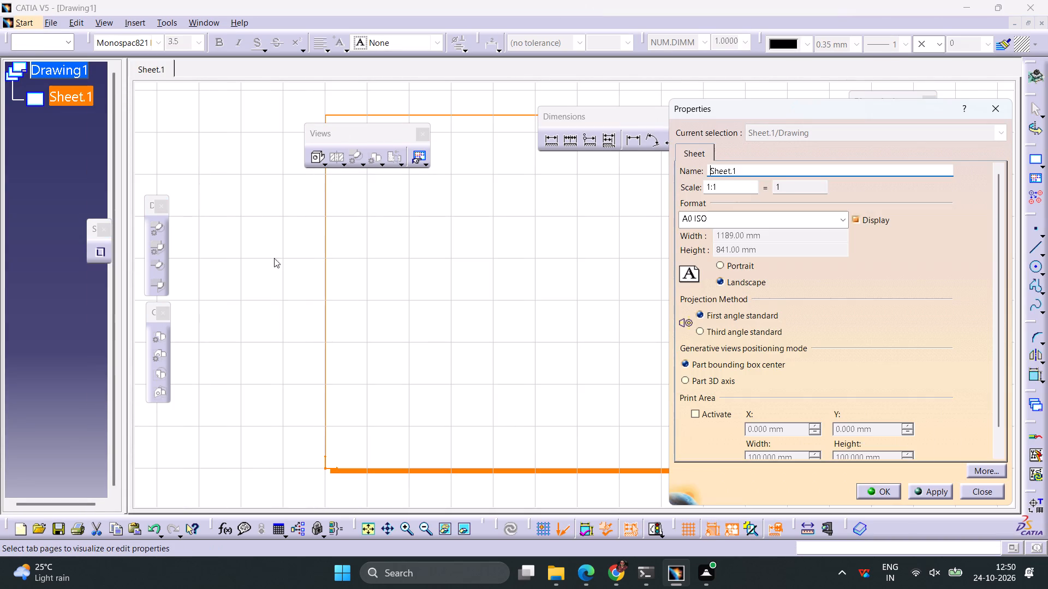
{"action": "left_click", "coordinate": [729, 333]}
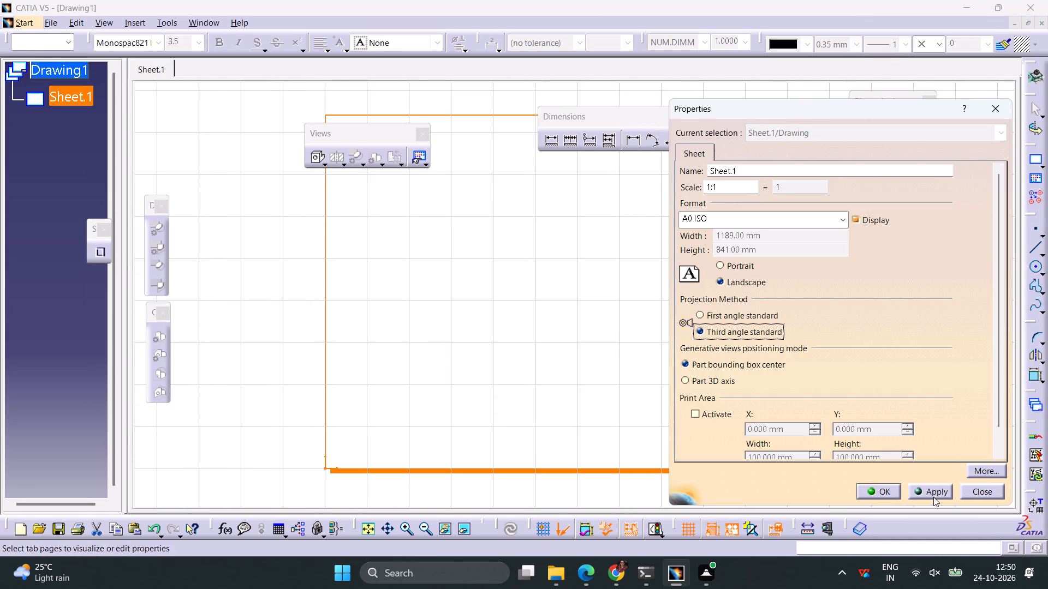
{"action": "left_click", "coordinate": [933, 496]}
{"action": "left_click", "coordinate": [884, 496]}
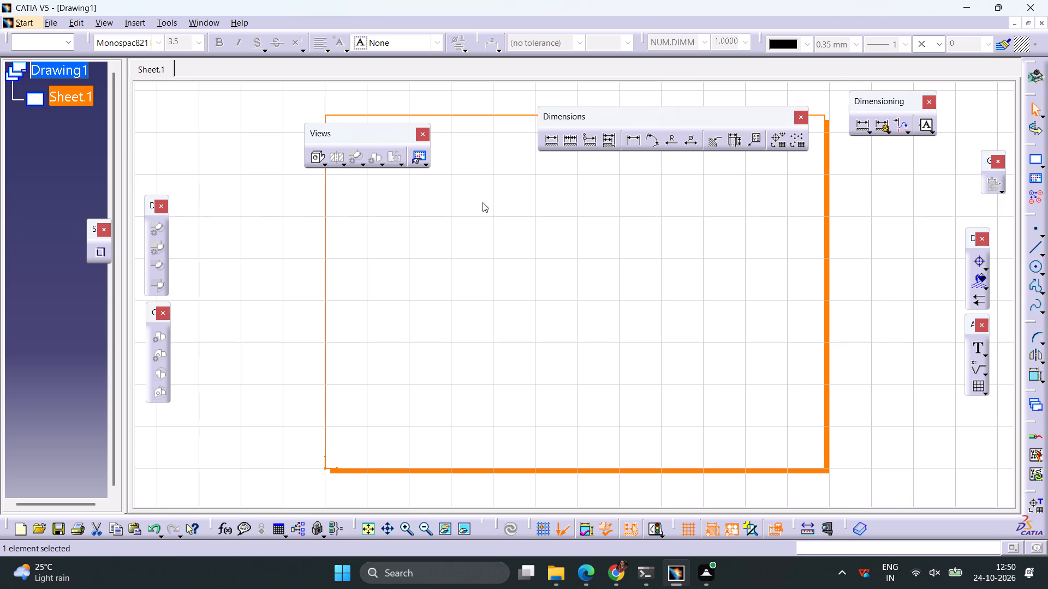
Place a front view of the bracket, projected parallel to the zx plane and rotated 90 degrees, on the lower part of the sheet.
{"action": "left_click", "coordinate": [325, 166]}
{"action": "left_click", "coordinate": [334, 174]}
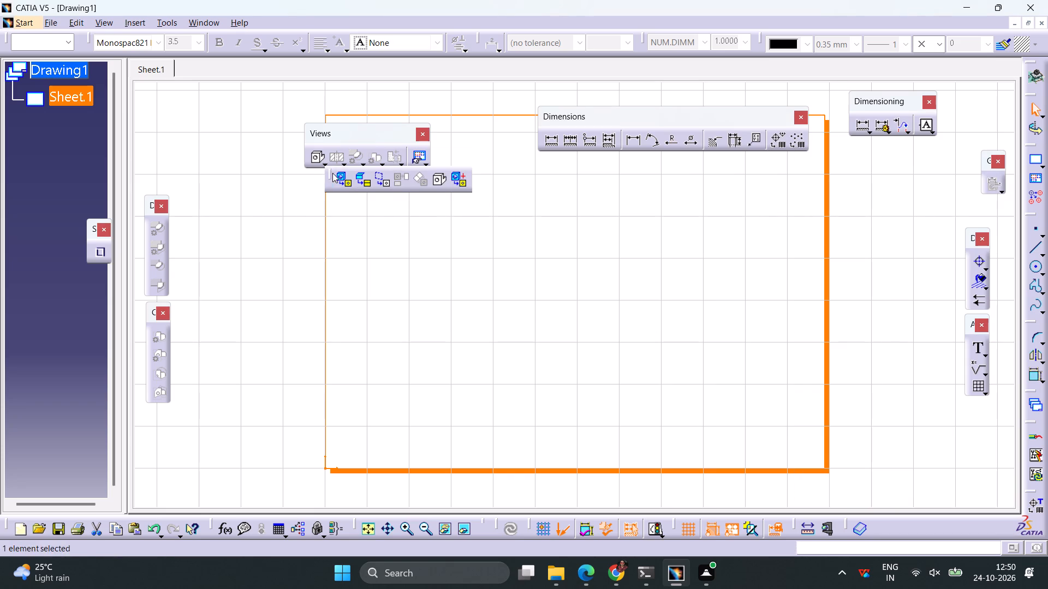
{"action": "left_click", "coordinate": [337, 186]}
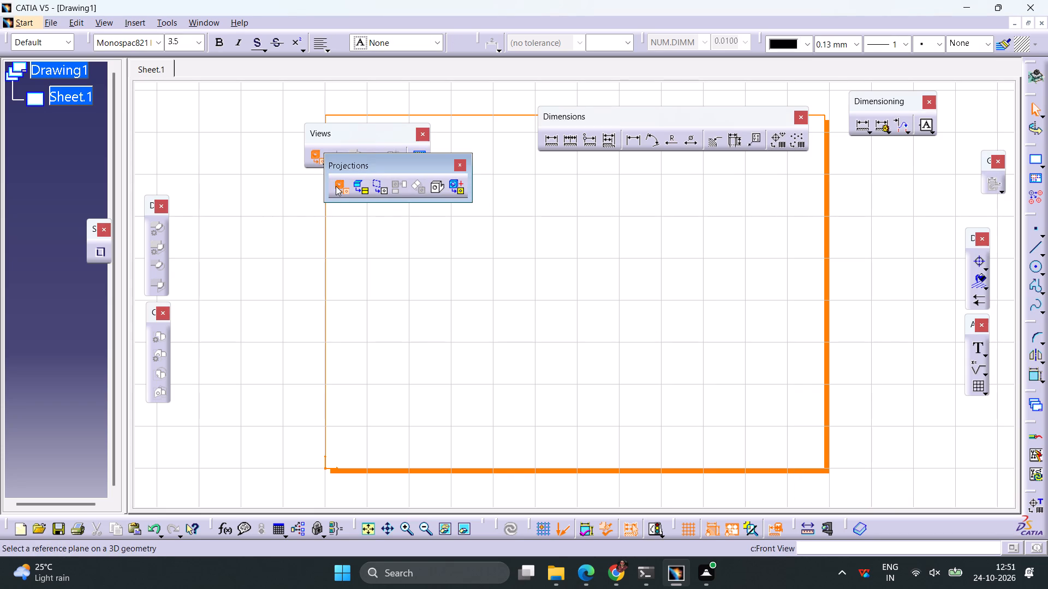
{"action": "left_click", "coordinate": [461, 168]}
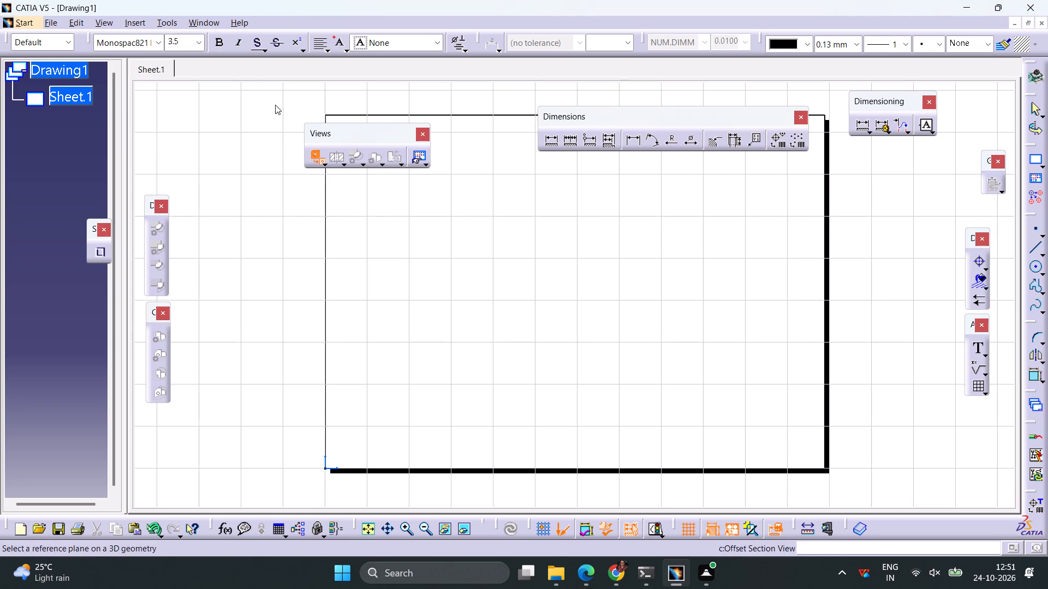
{"action": "left_click", "coordinate": [196, 23]}
{"action": "left_click", "coordinate": [249, 120]}
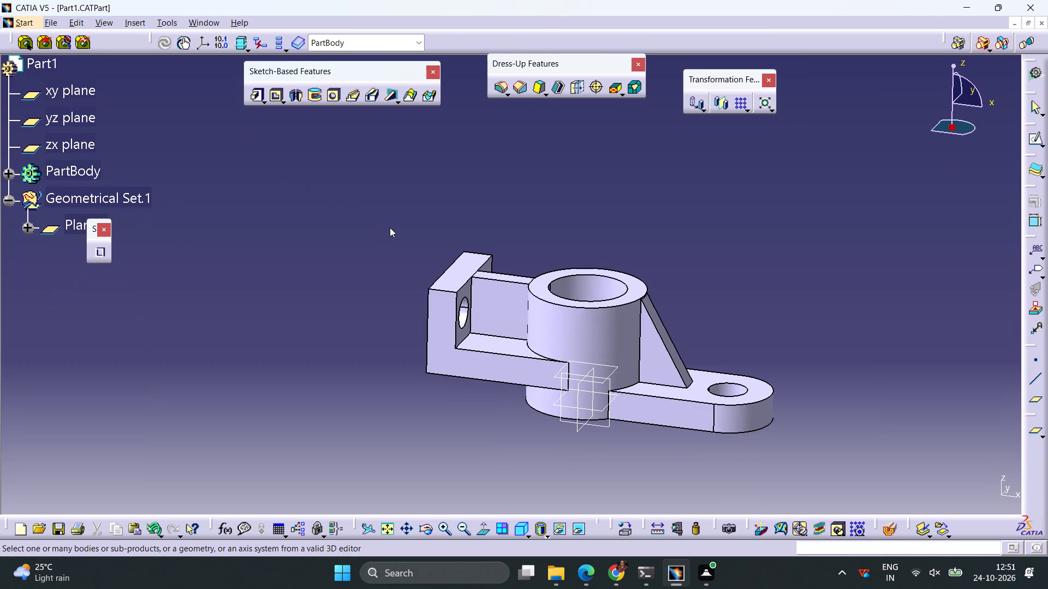
{"action": "left_click", "coordinate": [608, 425]}
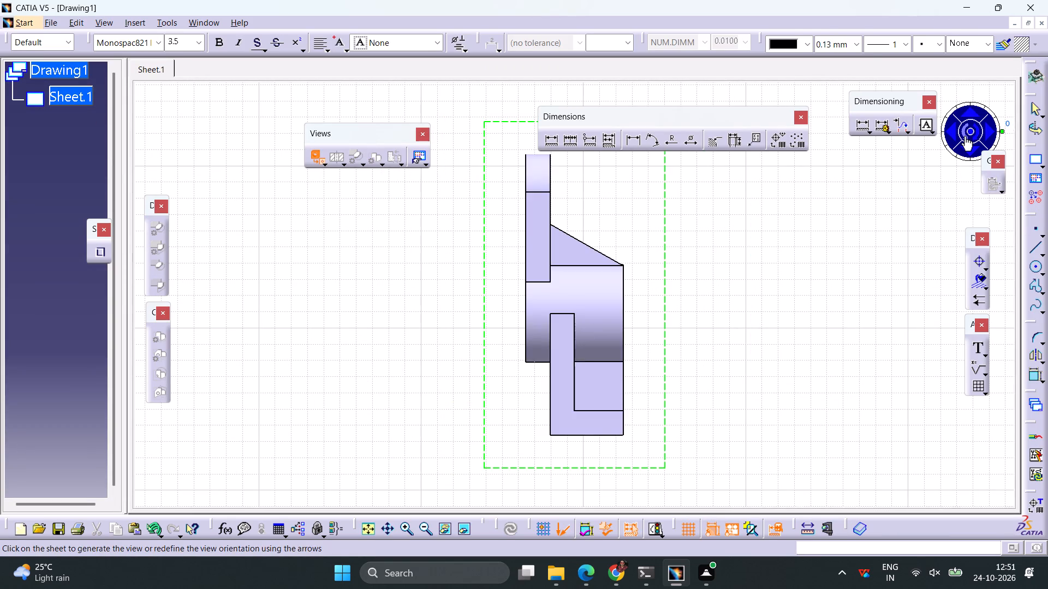
{"action": "left_click", "coordinate": [964, 136]}
{"action": "left_click", "coordinate": [964, 136]}
{"action": "left_click", "coordinate": [964, 136]}
{"action": "left_click", "coordinate": [964, 136]}
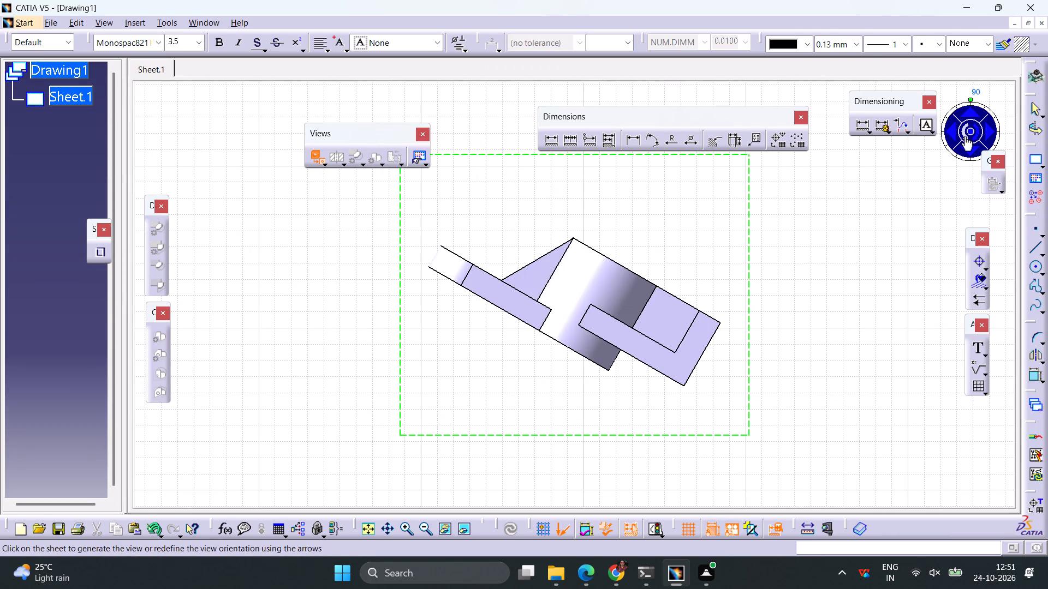
{"action": "middle_click_drag", "start_coordinate": [757, 277], "coordinate": [767, 330], "text": "ctrl"}
{"action": "left_click_drag", "start_coordinate": [507, 335], "coordinate": [364, 395]}
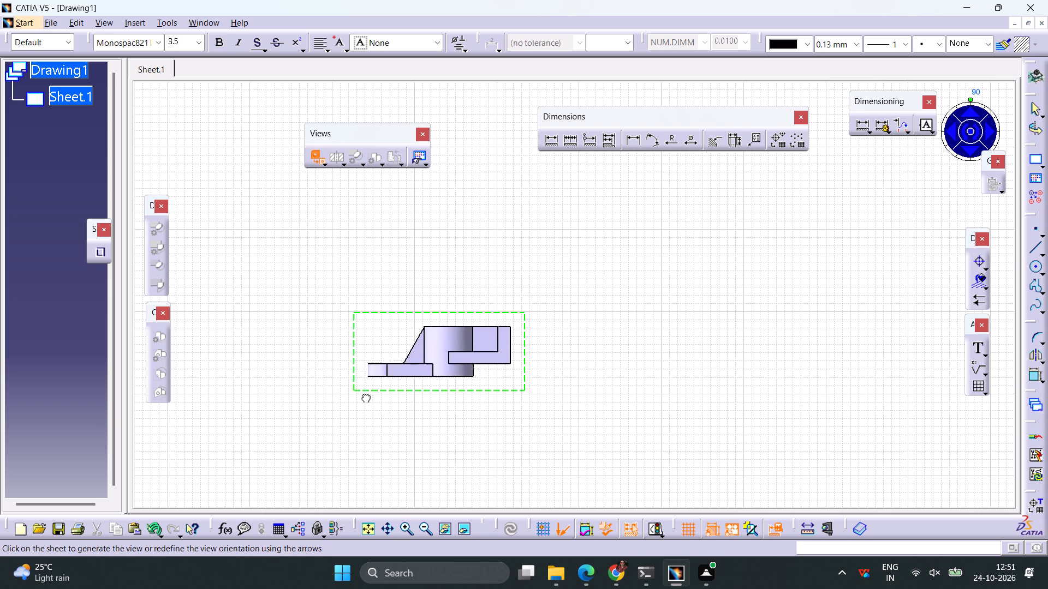
{"action": "left_click_drag", "start_coordinate": [364, 395], "coordinate": [337, 417]}
{"action": "left_click", "coordinate": [451, 276]}
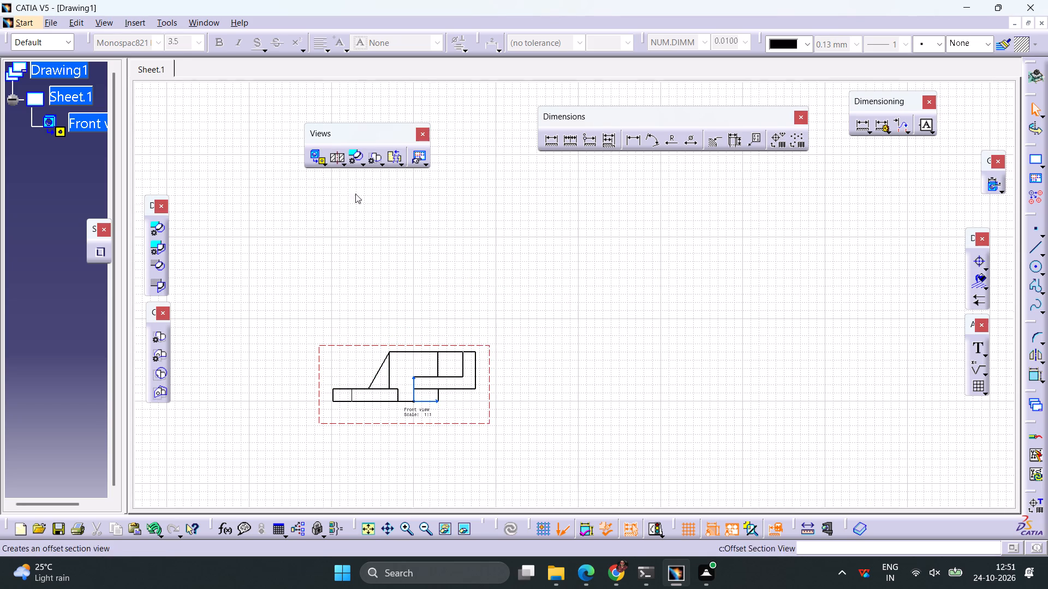
Display hidden lines, center lines and axes in the front view.
{"action": "right_click", "coordinate": [490, 348]}
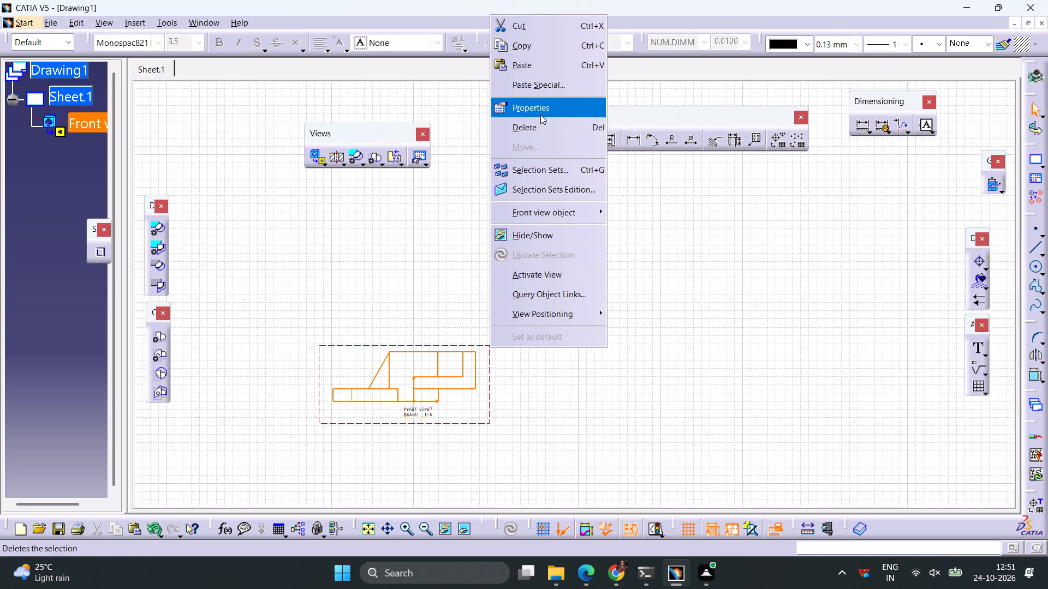
{"action": "left_click", "coordinate": [540, 115]}
{"action": "left_click", "coordinate": [741, 294]}
{"action": "left_click", "coordinate": [771, 293]}
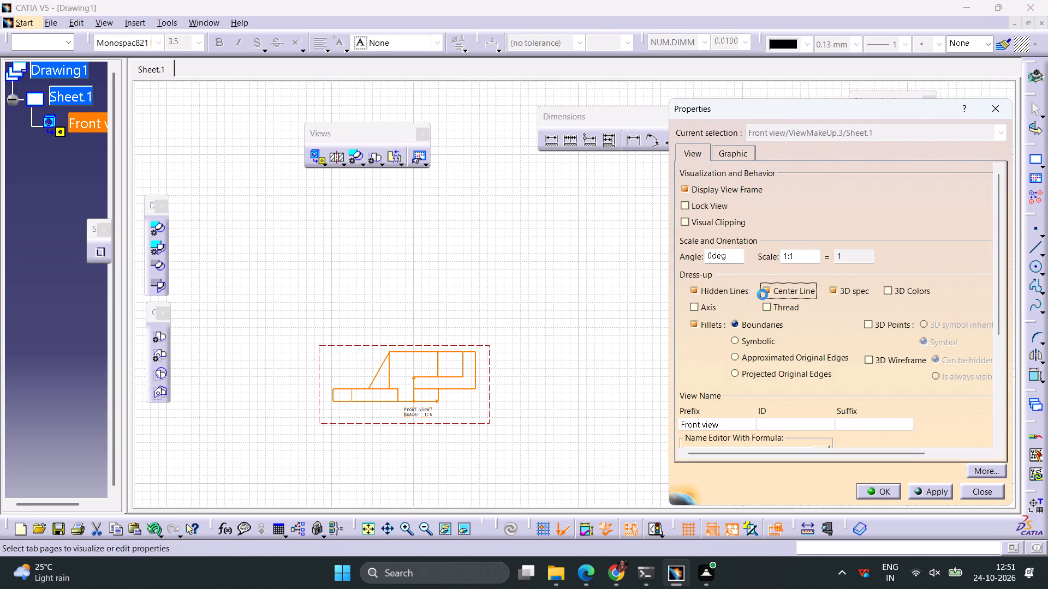
{"action": "left_click", "coordinate": [704, 303]}
{"action": "left_click", "coordinate": [930, 497]}
{"action": "left_click", "coordinate": [888, 495]}
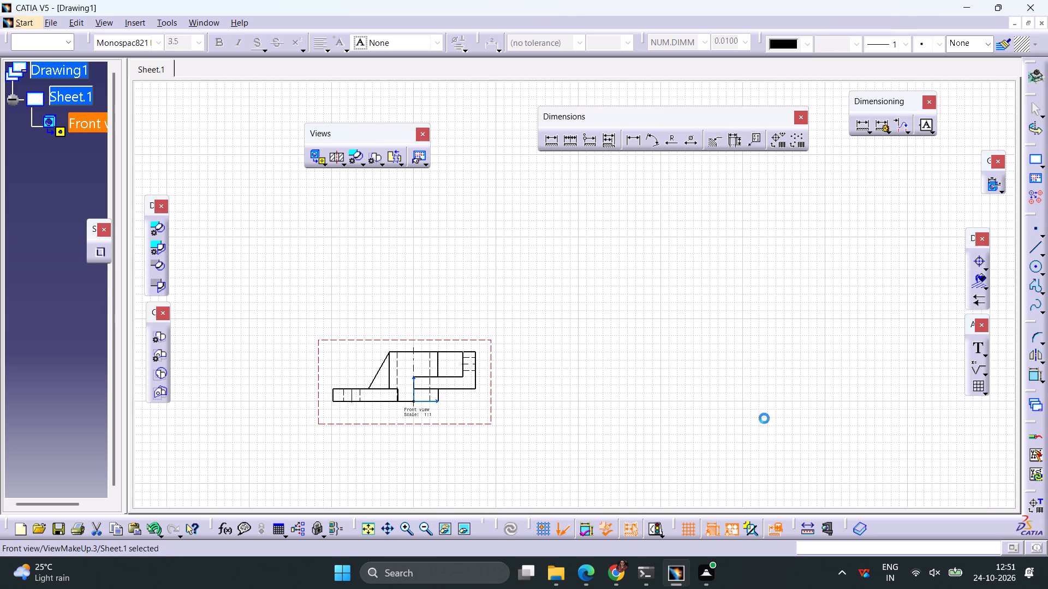
Project a view from the upright plate's top face and place it directly above the front view.
{"action": "left_click", "coordinate": [312, 158]}
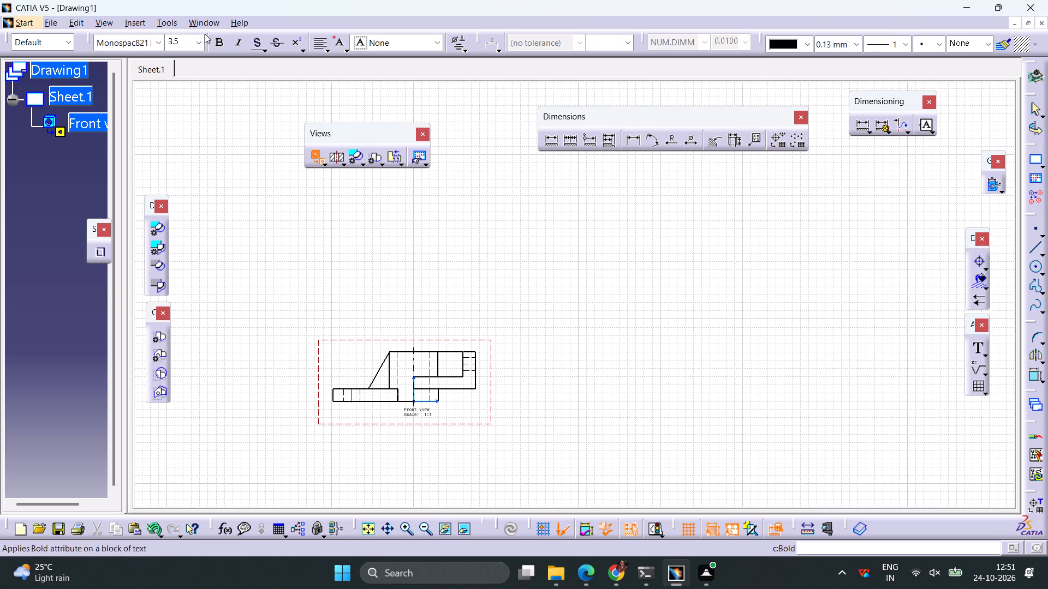
{"action": "left_click", "coordinate": [197, 25]}
{"action": "left_click", "coordinate": [233, 122]}
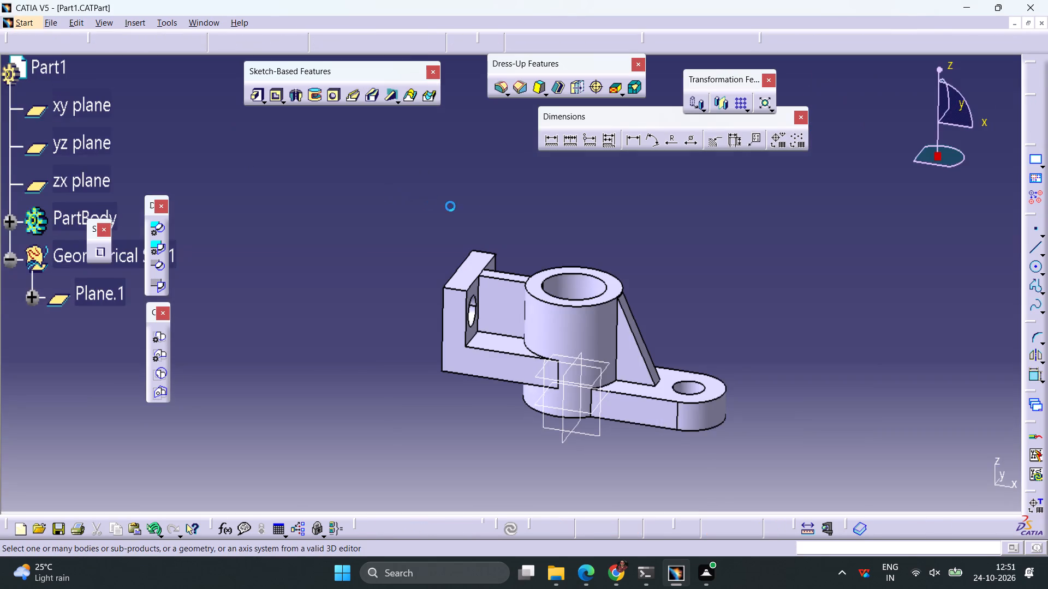
{"action": "left_click", "coordinate": [468, 259]}
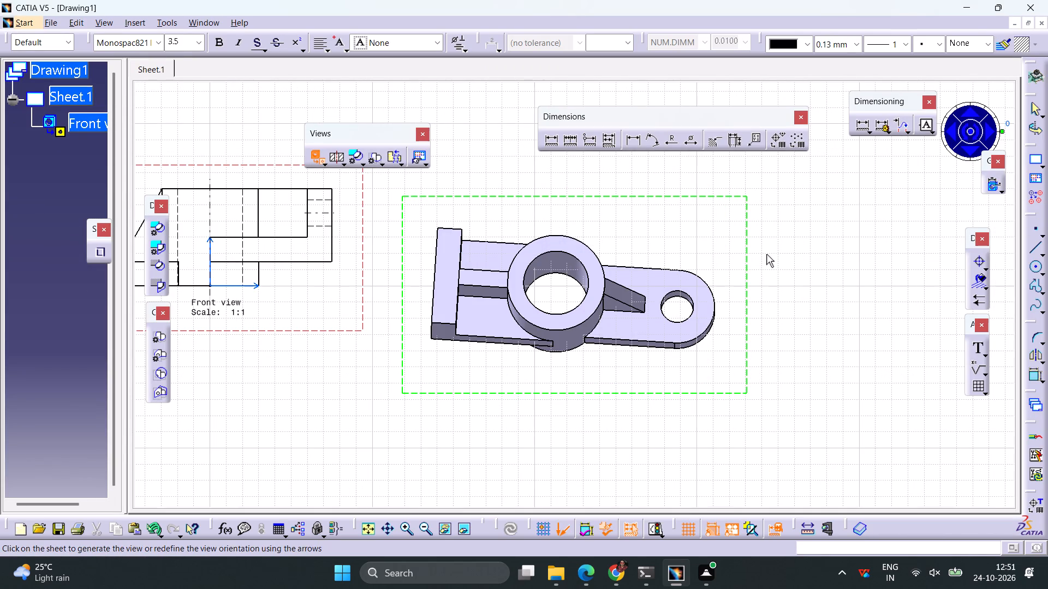
{"action": "middle_click_drag", "start_coordinate": [766, 254], "coordinate": [771, 326], "text": "ctrl"}
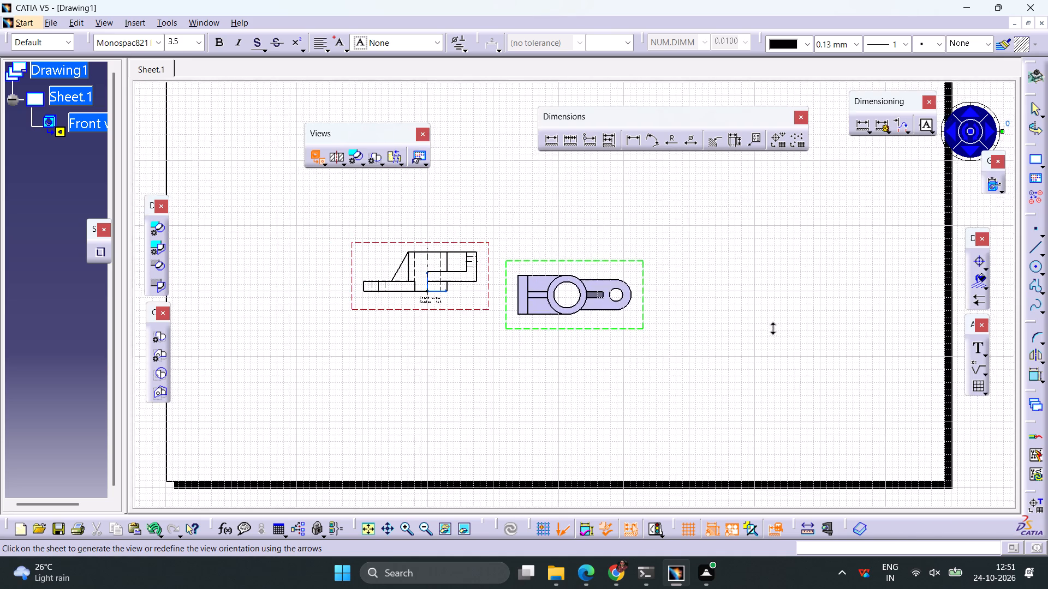
{"action": "middle_click_drag", "start_coordinate": [771, 326], "coordinate": [771, 326], "text": "ctrl"}
{"action": "left_click_drag", "start_coordinate": [570, 327], "coordinate": [431, 237]}
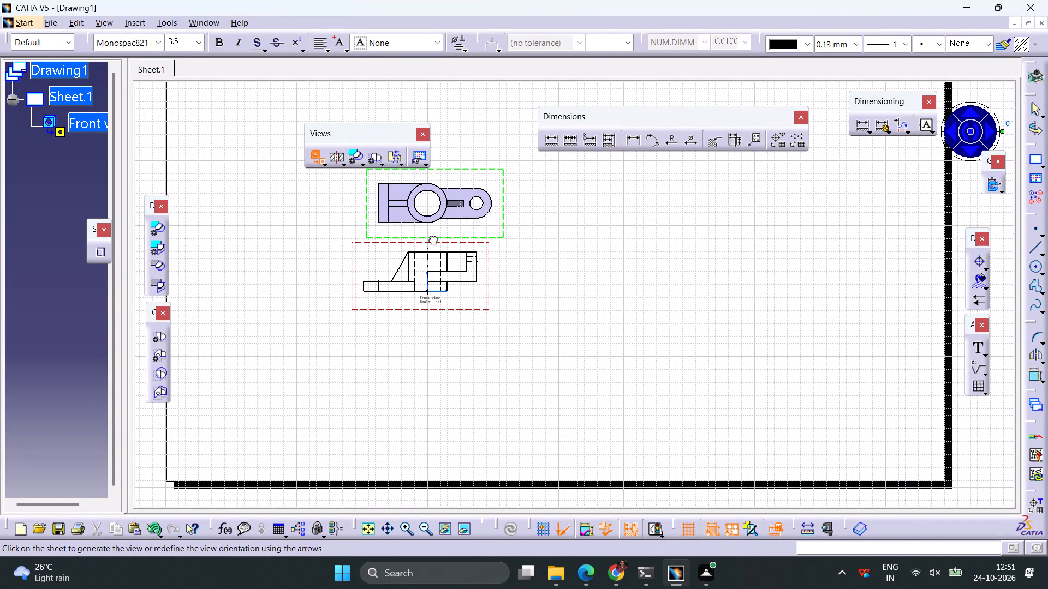
{"action": "left_click_drag", "start_coordinate": [431, 237], "coordinate": [417, 226]}
{"action": "left_click", "coordinate": [537, 282]}
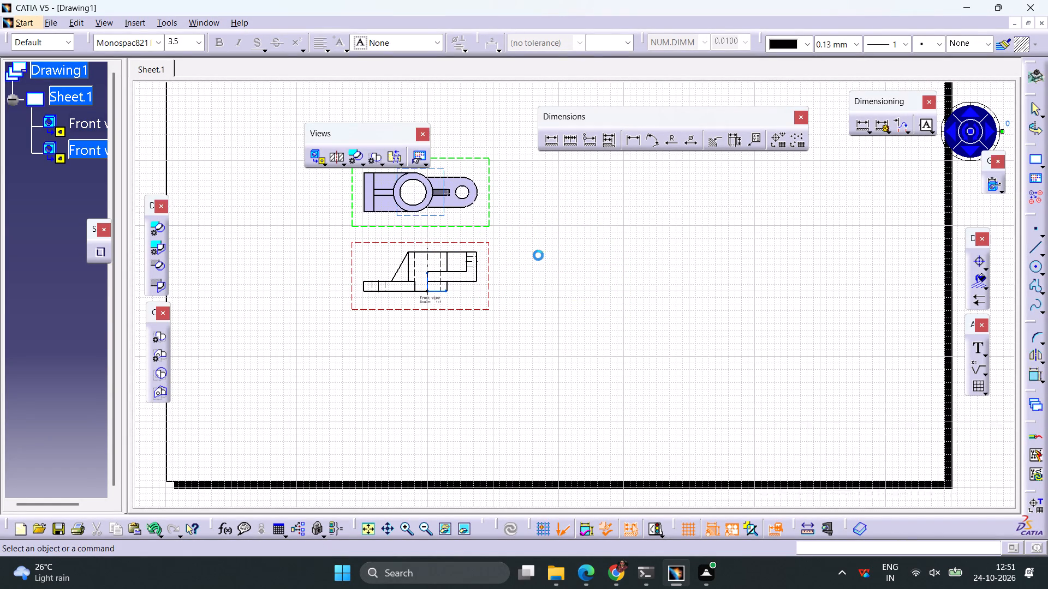
Project a side view from the yz plane and place it beside the front view.
{"action": "left_click", "coordinate": [312, 159]}
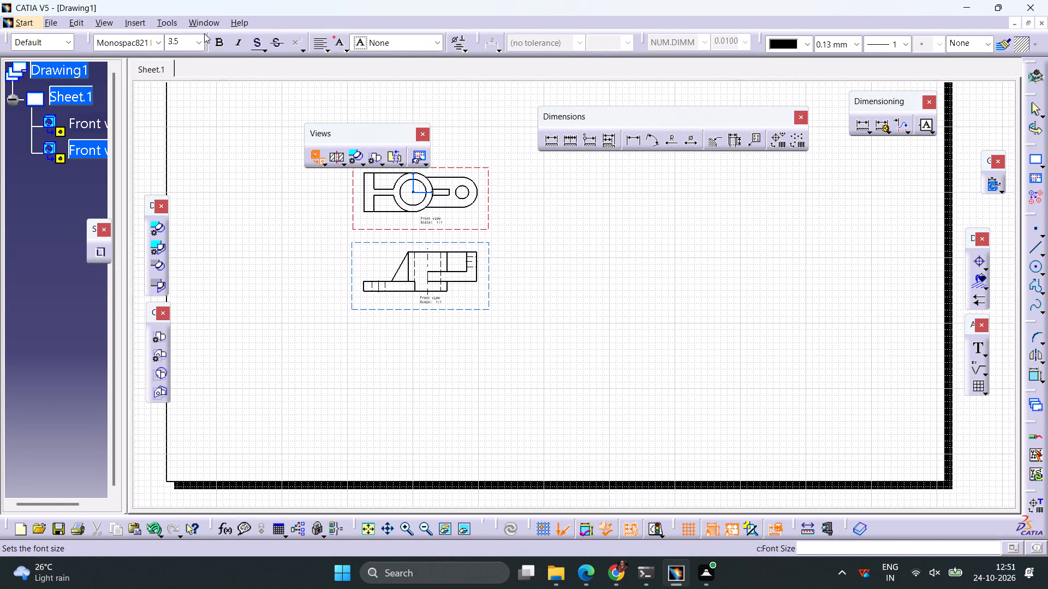
{"action": "left_click", "coordinate": [203, 26]}
{"action": "left_click", "coordinate": [237, 121]}
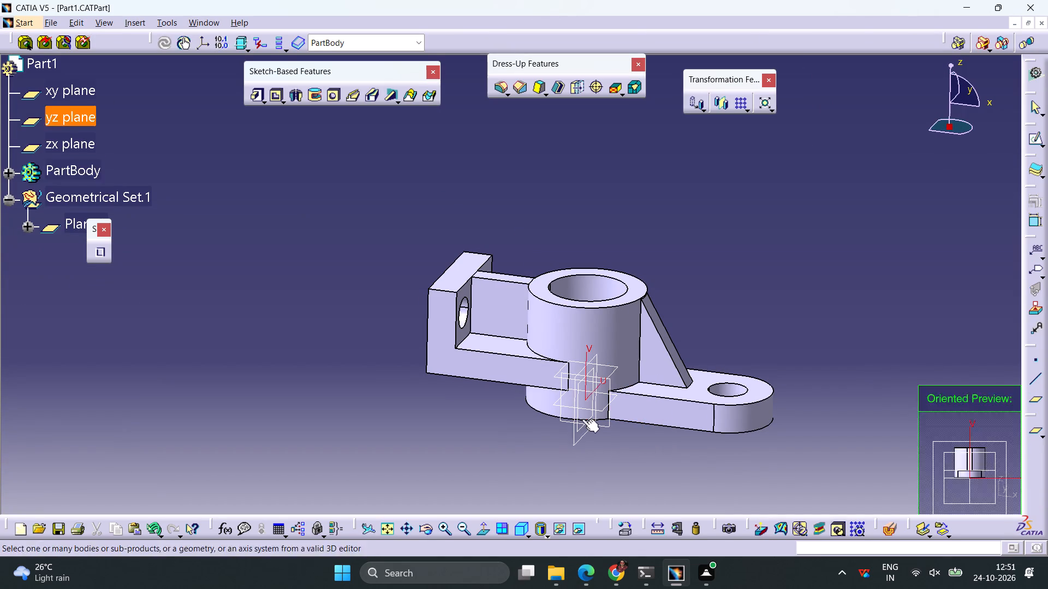
{"action": "left_click", "coordinate": [579, 419]}
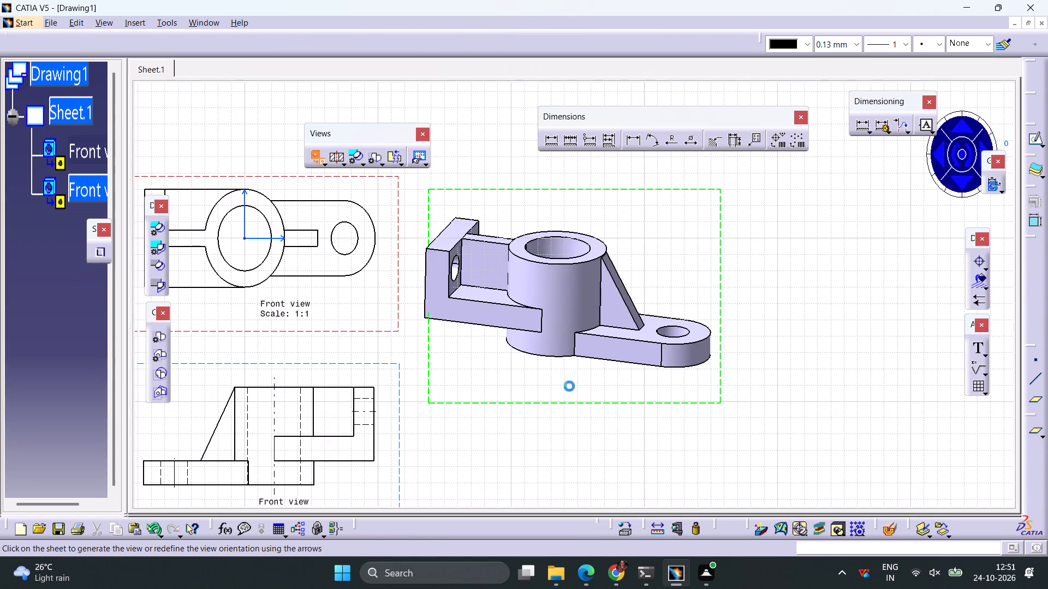
{"action": "middle_click_drag", "start_coordinate": [710, 327], "coordinate": [710, 357], "text": "ctrl"}
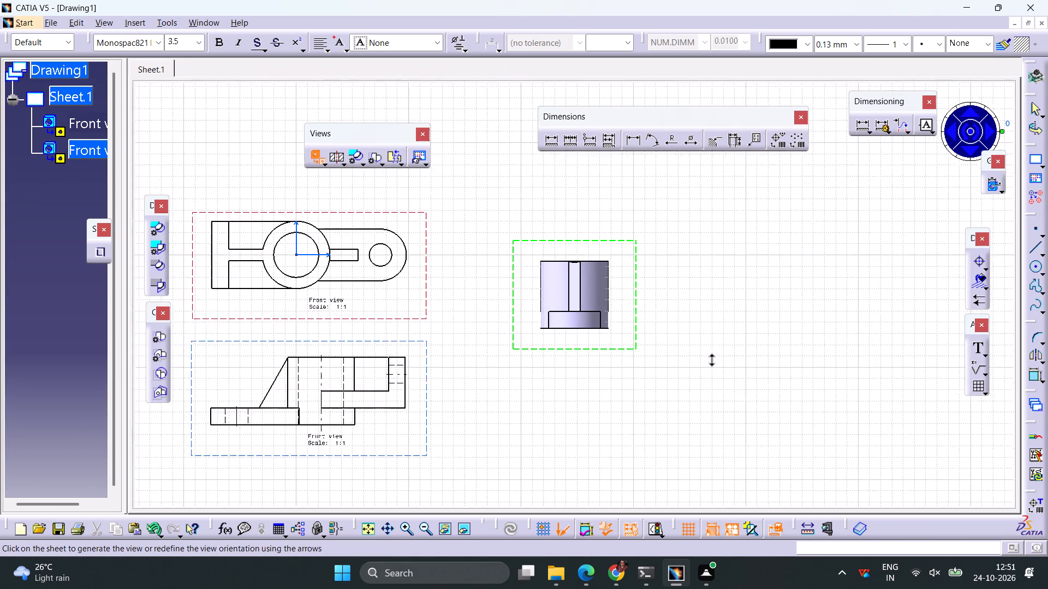
{"action": "middle_click_drag", "start_coordinate": [710, 357], "coordinate": [710, 362], "text": "ctrl"}
{"action": "left_click_drag", "start_coordinate": [610, 346], "coordinate": [594, 416]}
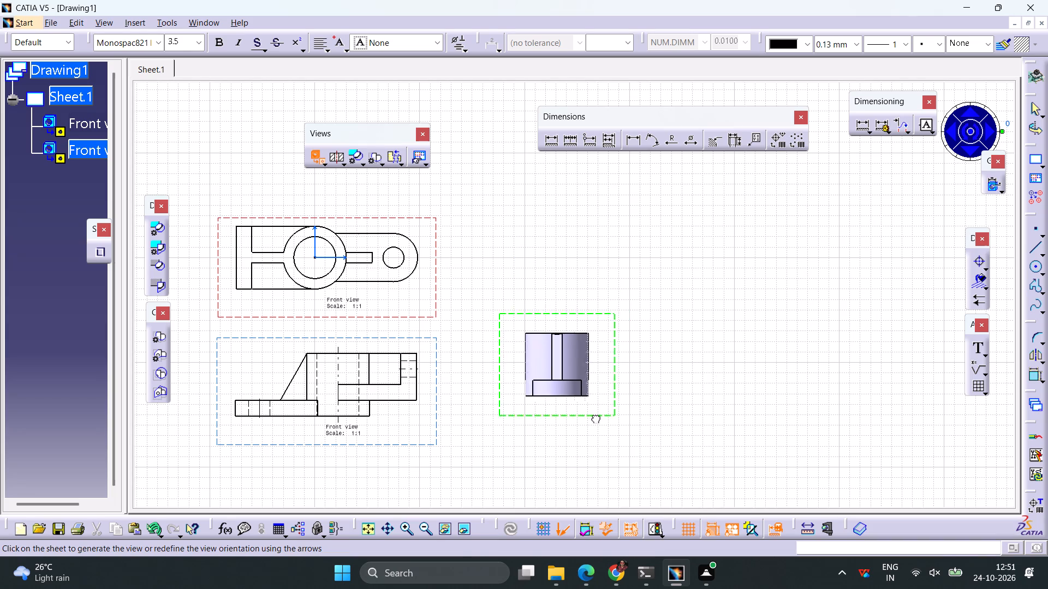
{"action": "left_click_drag", "start_coordinate": [594, 416], "coordinate": [595, 432]}
{"action": "left_click", "coordinate": [645, 426]}
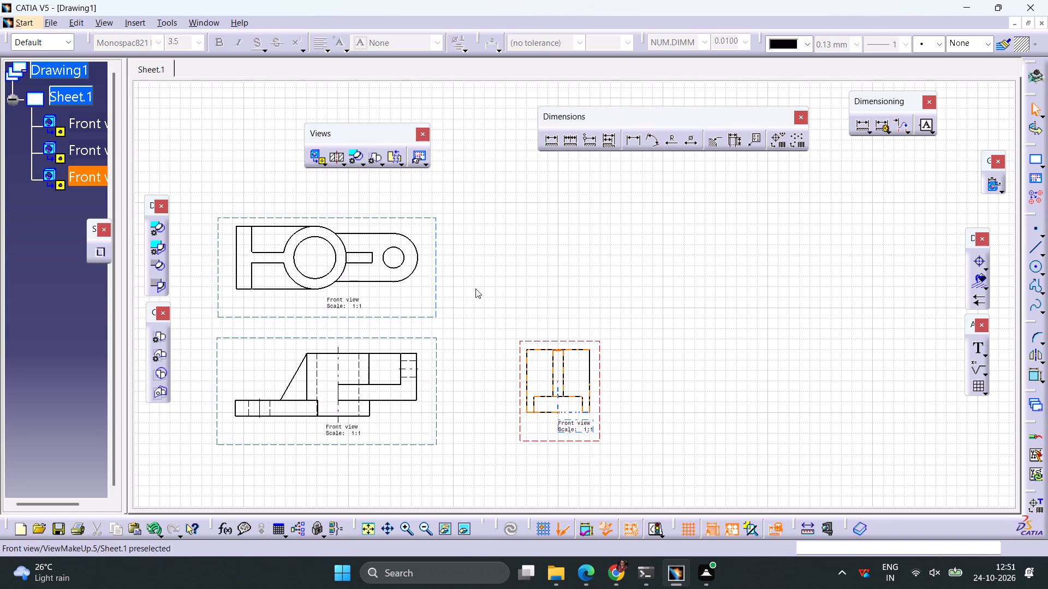
Display hidden lines, center lines and axes in the side view.
{"action": "right_click", "coordinate": [603, 346]}
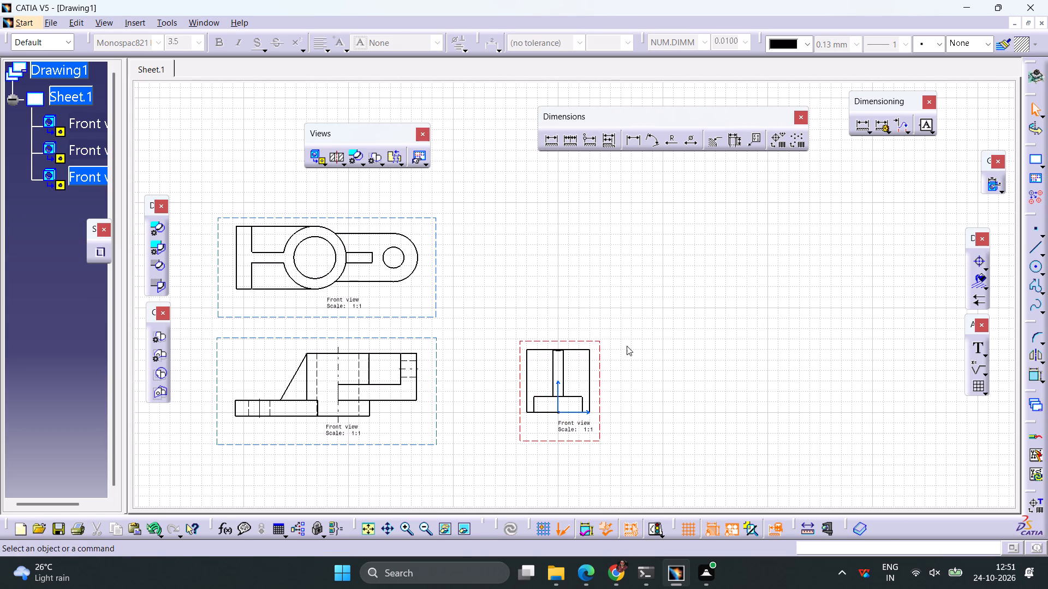
{"action": "right_click", "coordinate": [598, 376]}
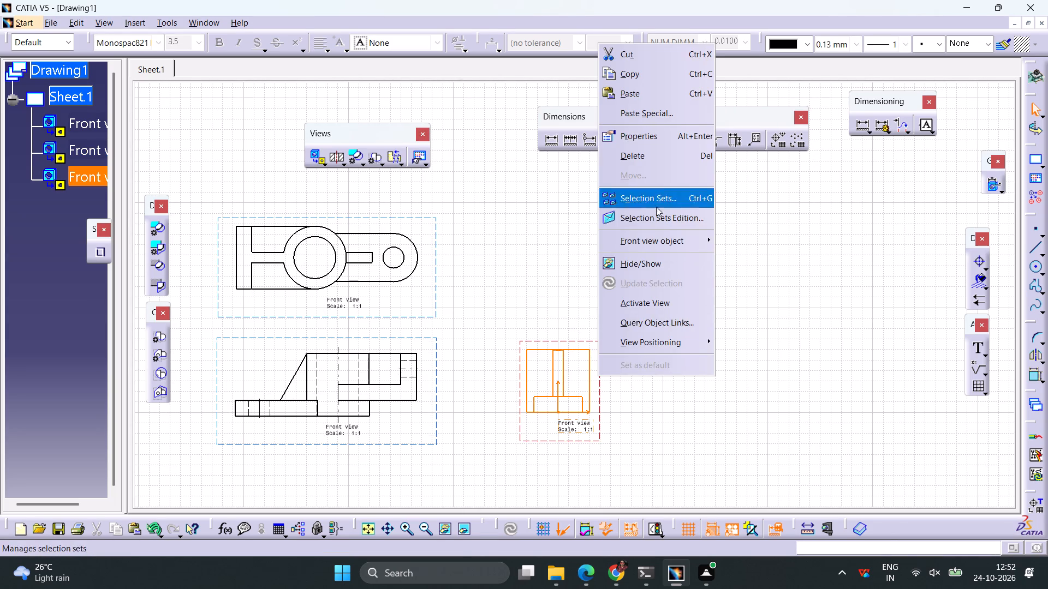
{"action": "left_click", "coordinate": [641, 142]}
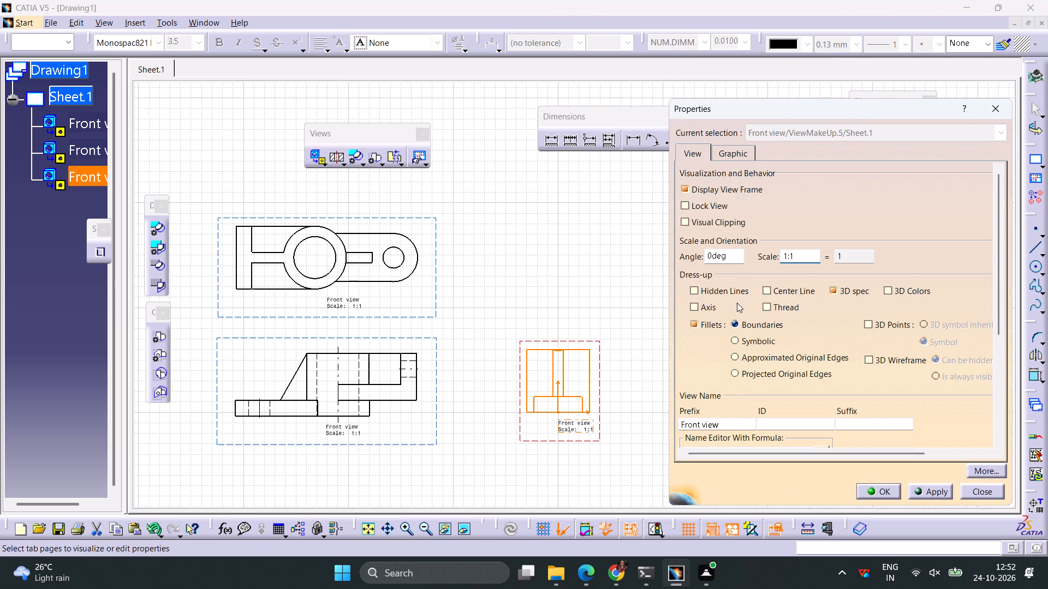
{"action": "left_click", "coordinate": [723, 293]}
{"action": "left_click", "coordinate": [779, 292]}
{"action": "left_click", "coordinate": [701, 310]}
{"action": "left_click", "coordinate": [931, 495]}
{"action": "left_click", "coordinate": [886, 495]}
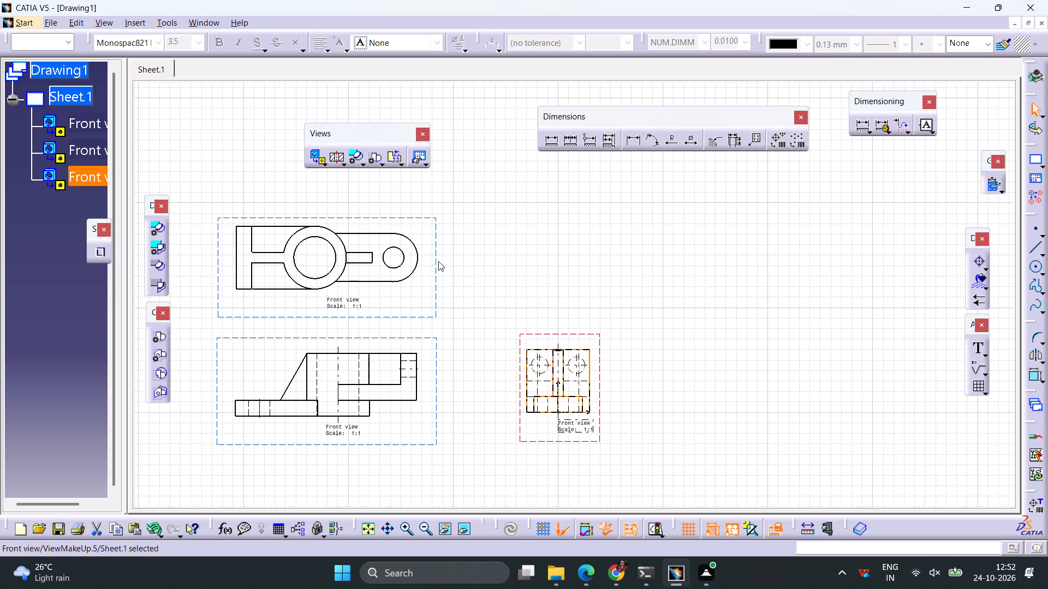
Activate the top view and display its hidden lines, center lines and axes.
{"action": "right_click", "coordinate": [433, 268]}
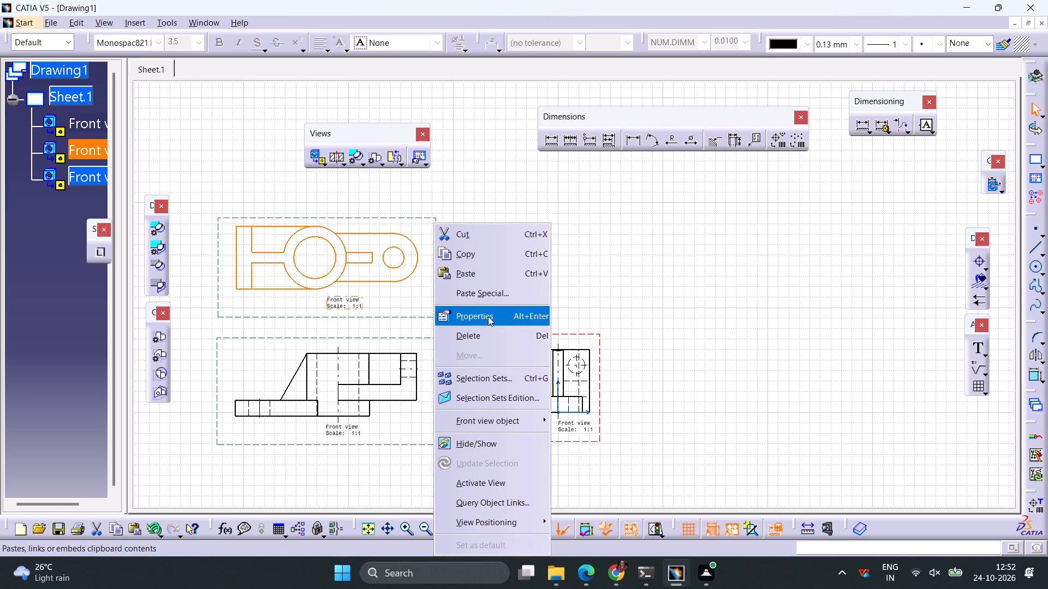
{"action": "left_click", "coordinate": [484, 478]}
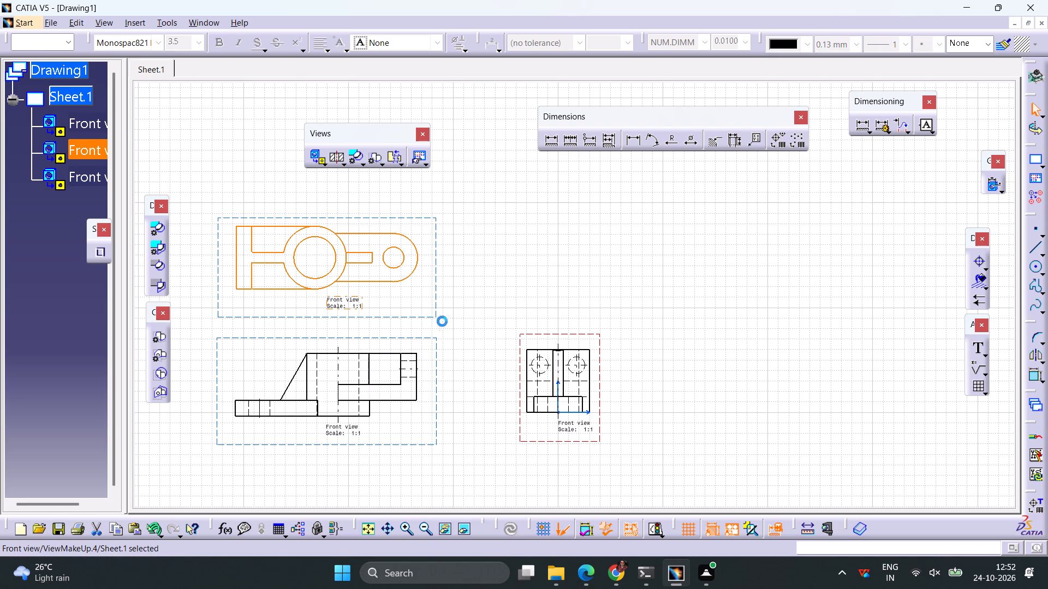
{"action": "right_click", "coordinate": [434, 292]}
{"action": "left_click", "coordinate": [481, 322]}
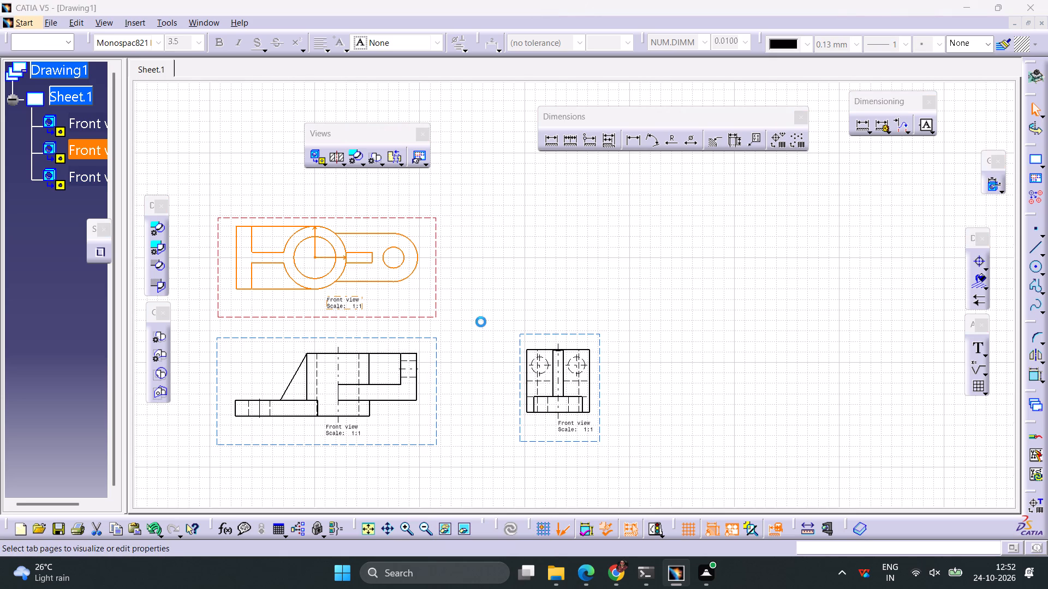
{"action": "left_click", "coordinate": [740, 292]}
{"action": "left_click", "coordinate": [783, 291]}
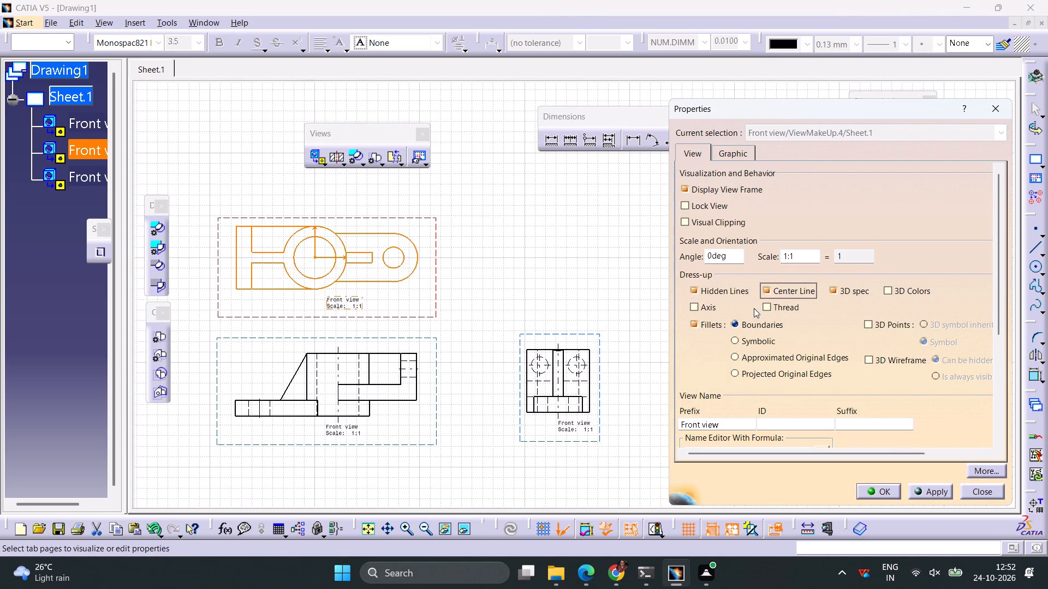
{"action": "left_click", "coordinate": [702, 308]}
{"action": "left_click", "coordinate": [932, 490]}
{"action": "left_click", "coordinate": [877, 492]}
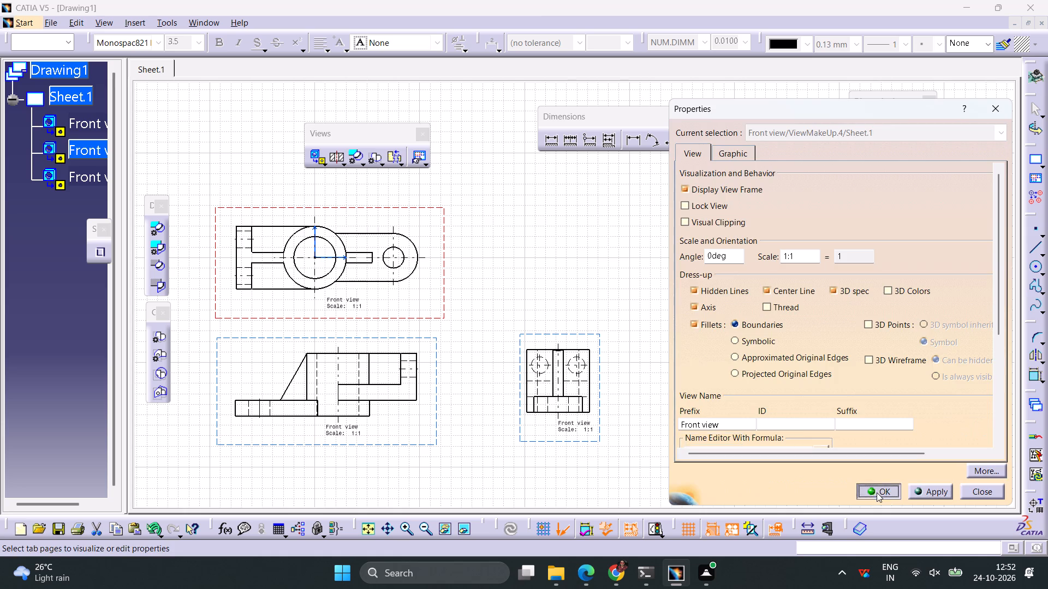
{"action": "left_click", "coordinate": [628, 280]}
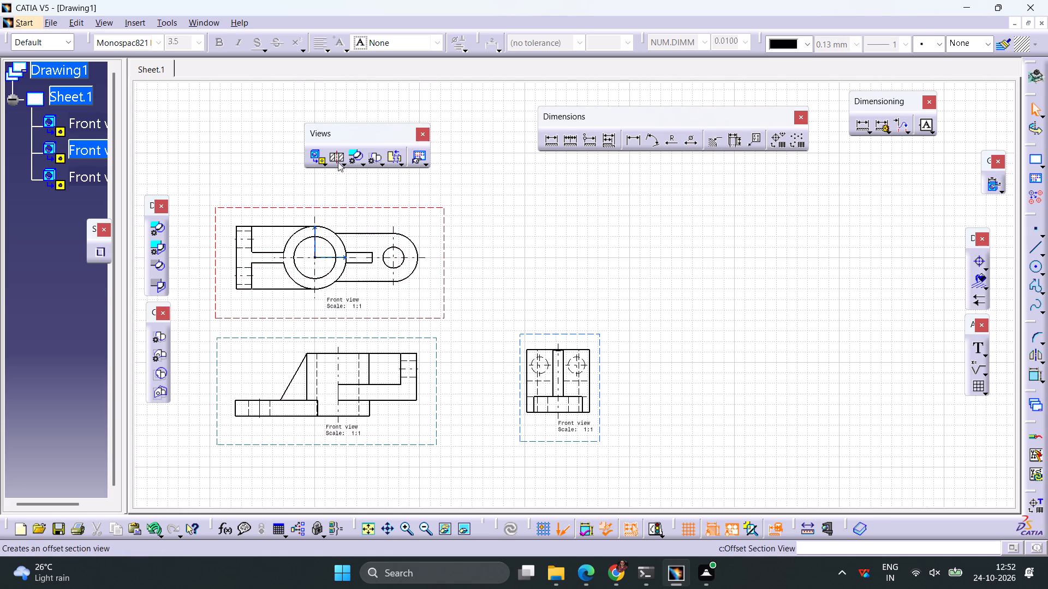
Create an isometric view from Part1.CATPart and place it directly above the side view.
{"action": "left_click", "coordinate": [324, 162]}
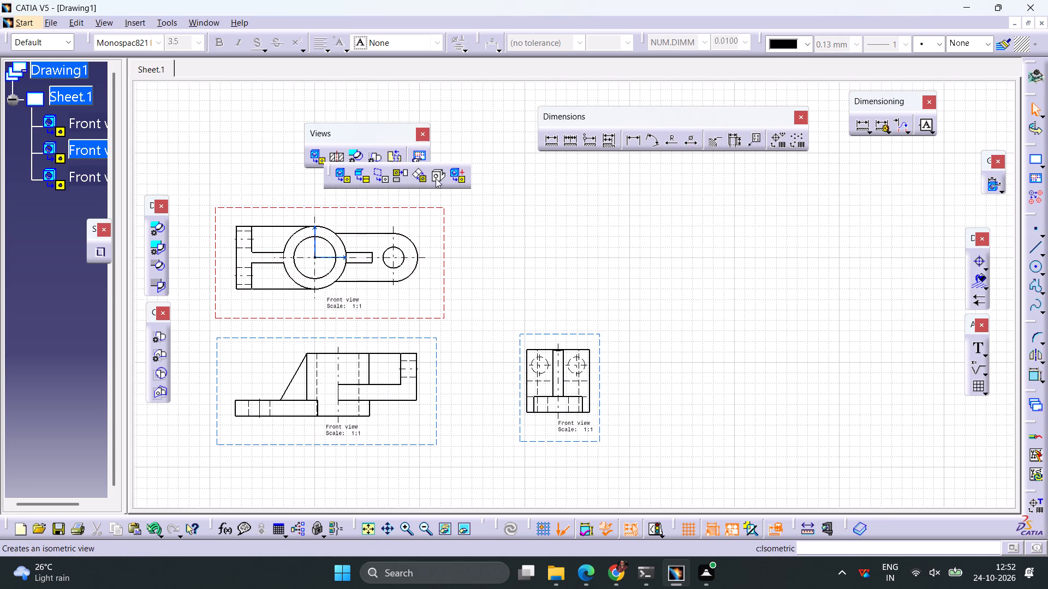
{"action": "left_click", "coordinate": [436, 174]}
{"action": "left_click", "coordinate": [207, 22]}
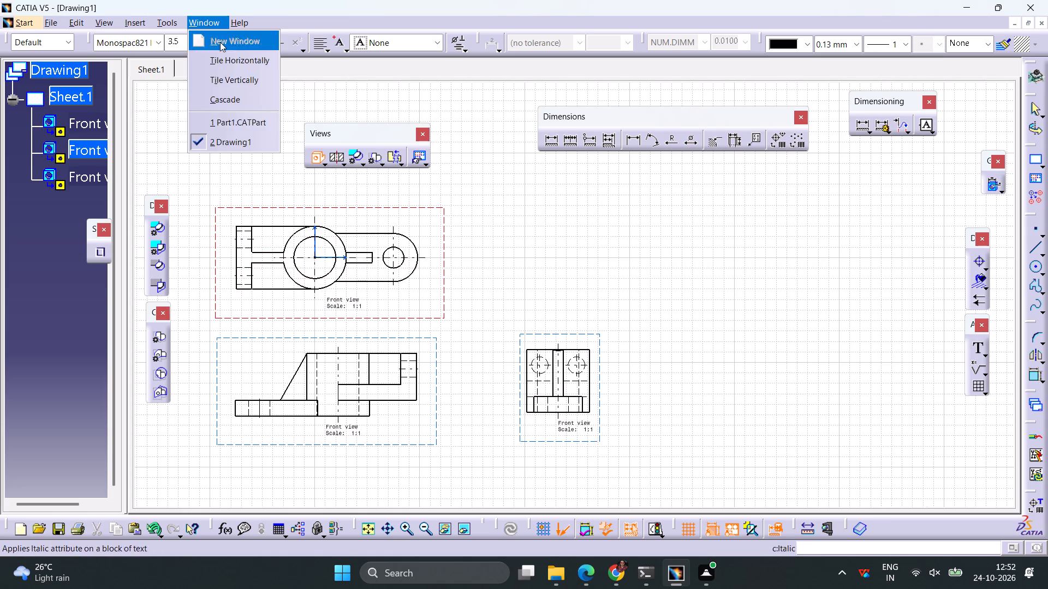
{"action": "left_click", "coordinate": [245, 127]}
{"action": "left_click", "coordinate": [502, 303]}
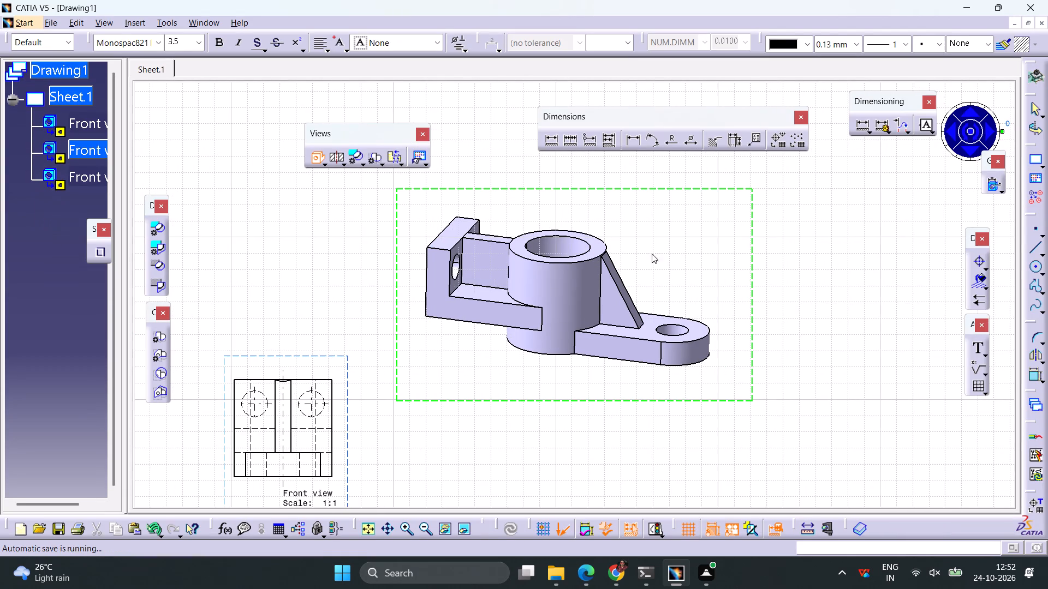
{"action": "middle_click_drag", "start_coordinate": [731, 260], "coordinate": [738, 312], "text": "ctrl"}
{"action": "left_click_drag", "start_coordinate": [591, 352], "coordinate": [527, 332]}
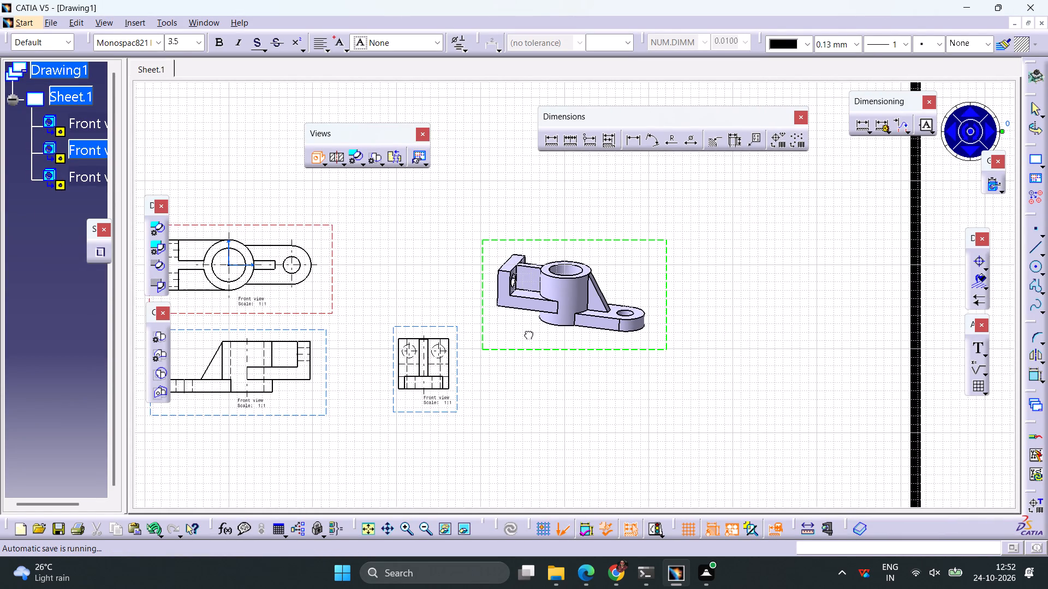
{"action": "left_click_drag", "start_coordinate": [527, 332], "coordinate": [580, 356]}
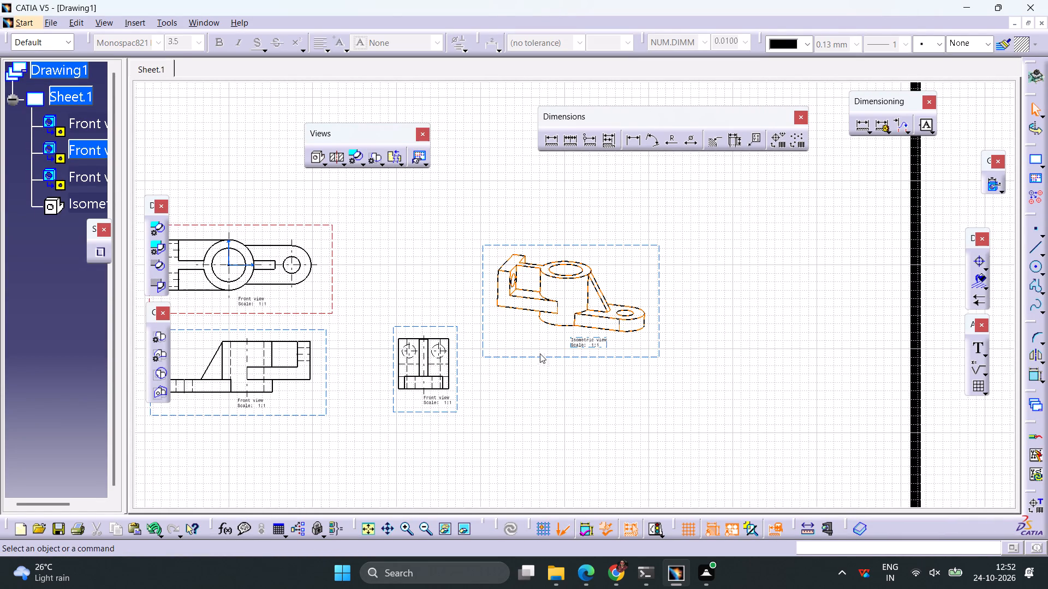
{"action": "left_click_drag", "start_coordinate": [540, 356], "coordinate": [456, 308]}
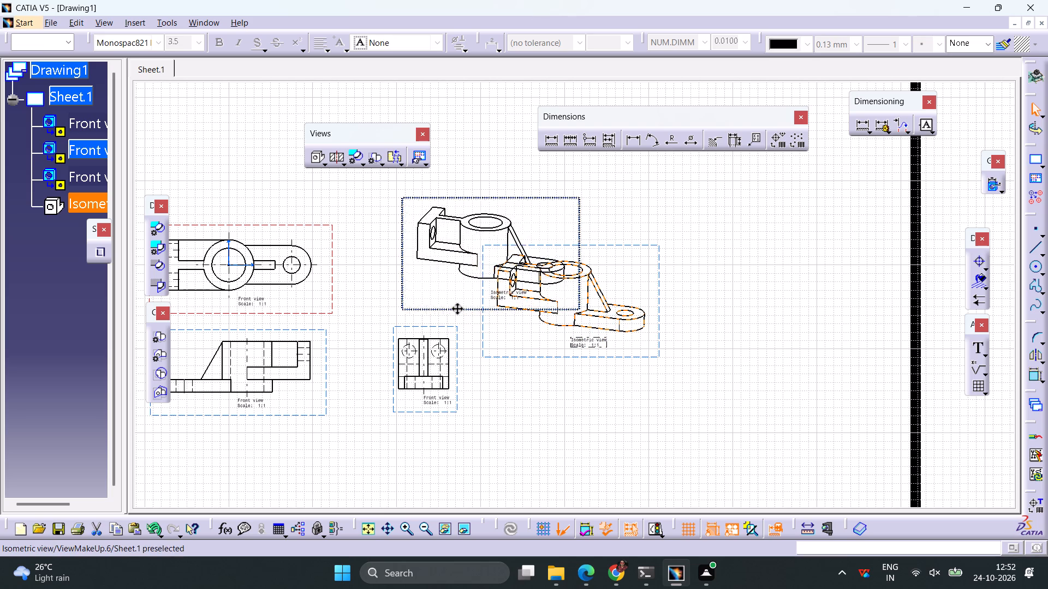
{"action": "left_click_drag", "start_coordinate": [456, 308], "coordinate": [439, 299]}
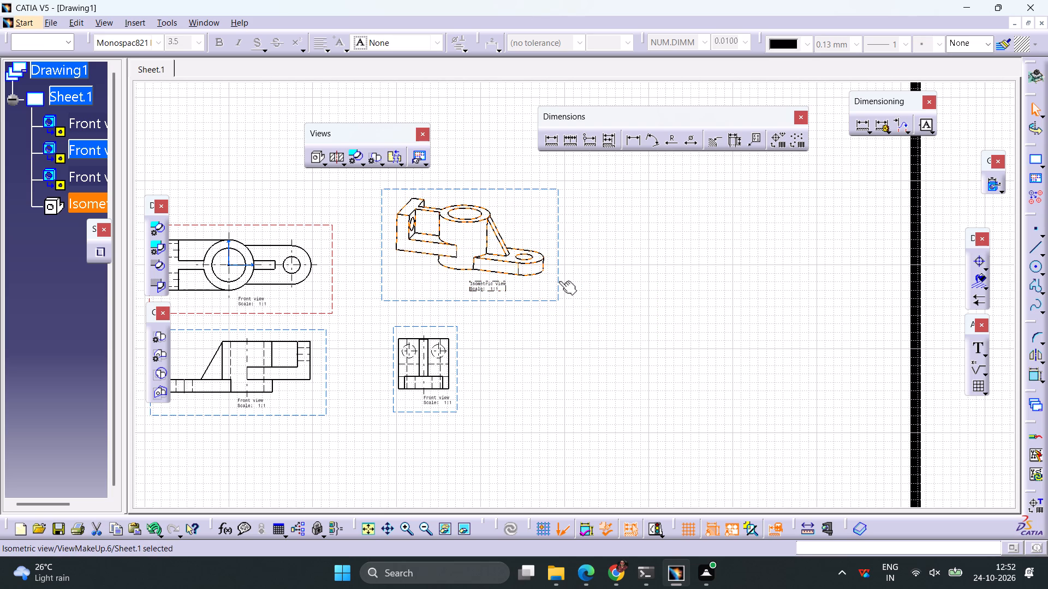
Activate the isometric view and set its view generation mode to Raster with a shaded display, adjusting the visualization quality.
{"action": "right_click", "coordinate": [559, 281]}
{"action": "left_click", "coordinate": [612, 486]}
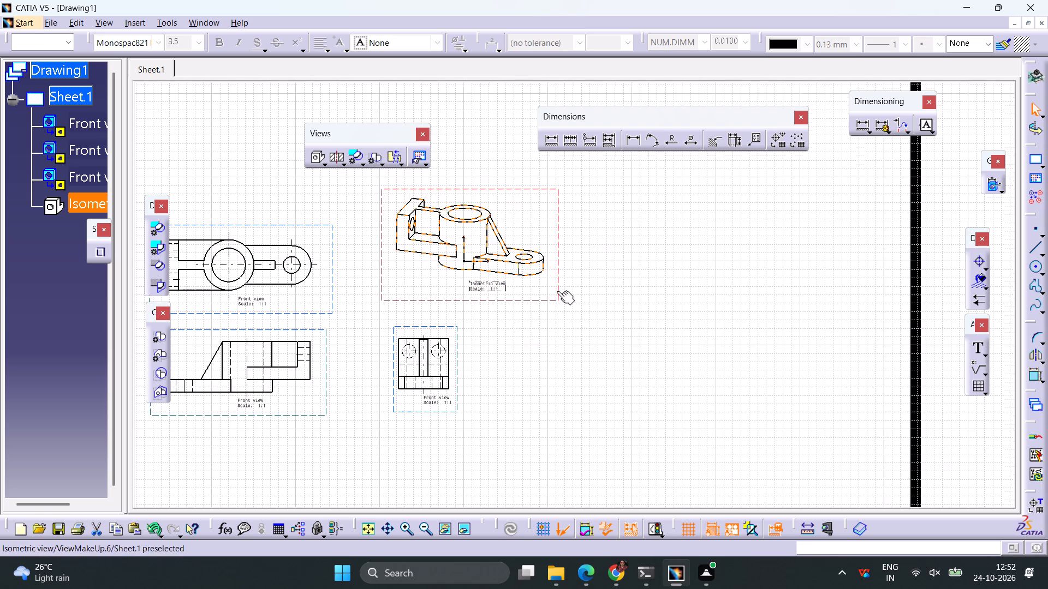
{"action": "right_click", "coordinate": [557, 291]}
{"action": "left_click", "coordinate": [608, 319]}
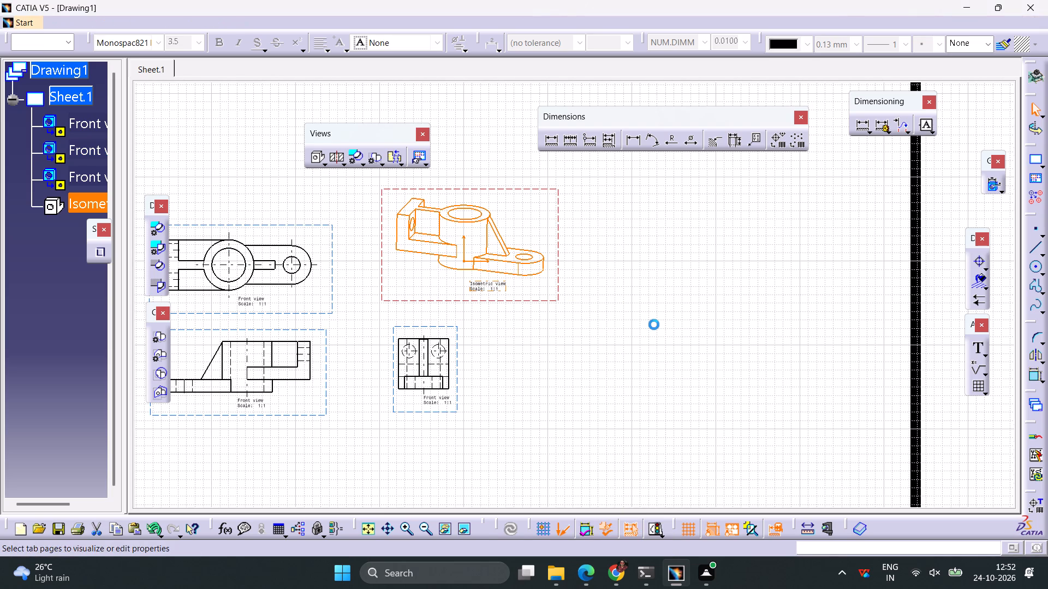
{"action": "scroll", "coordinate": [774, 379], "scroll_direction": "down", "scroll_amount": 7}
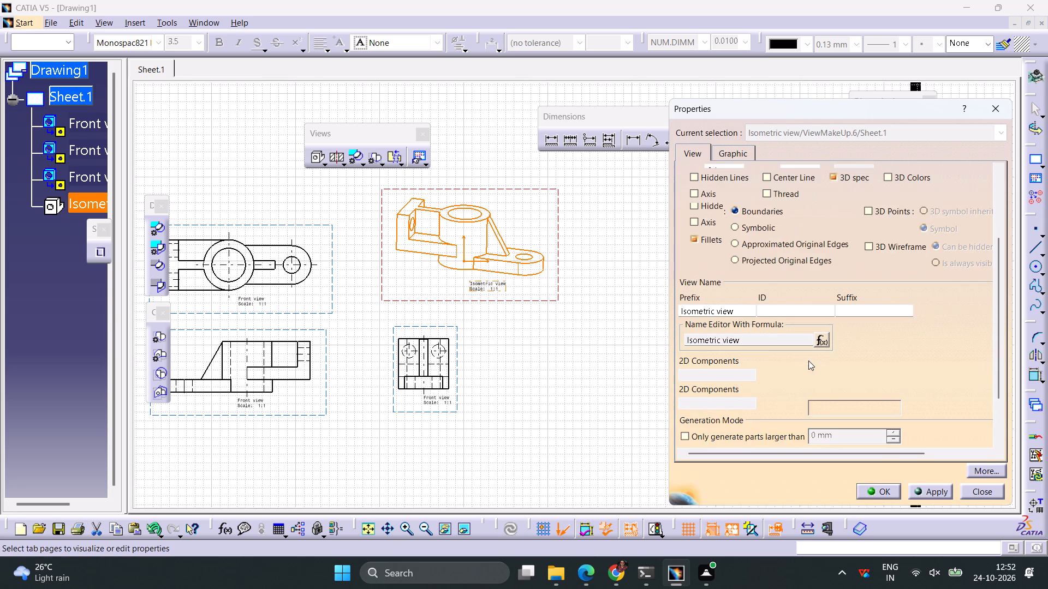
{"action": "scroll", "coordinate": [882, 449], "scroll_direction": "down", "scroll_amount": 4}
{"action": "left_click", "coordinate": [876, 387]}
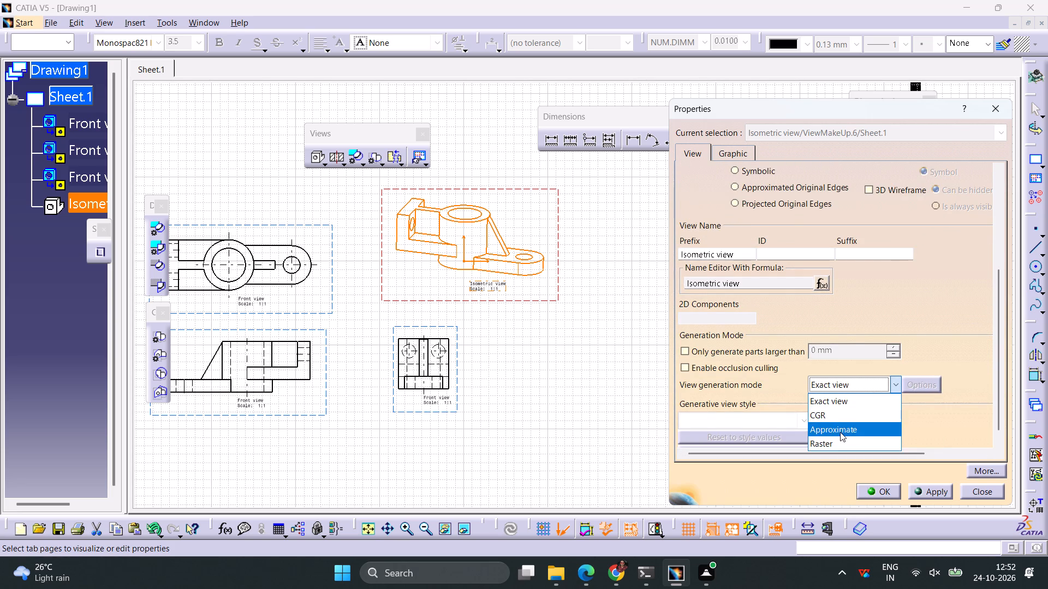
{"action": "left_click", "coordinate": [832, 441]}
{"action": "left_click", "coordinate": [914, 387]}
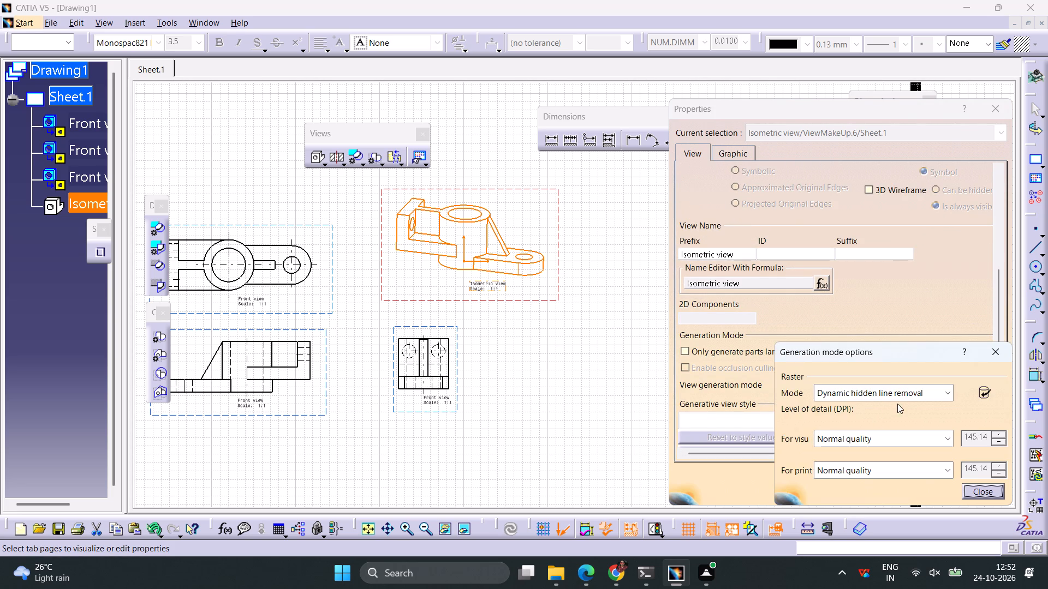
{"action": "left_click", "coordinate": [934, 394]}
{"action": "left_click", "coordinate": [850, 437]}
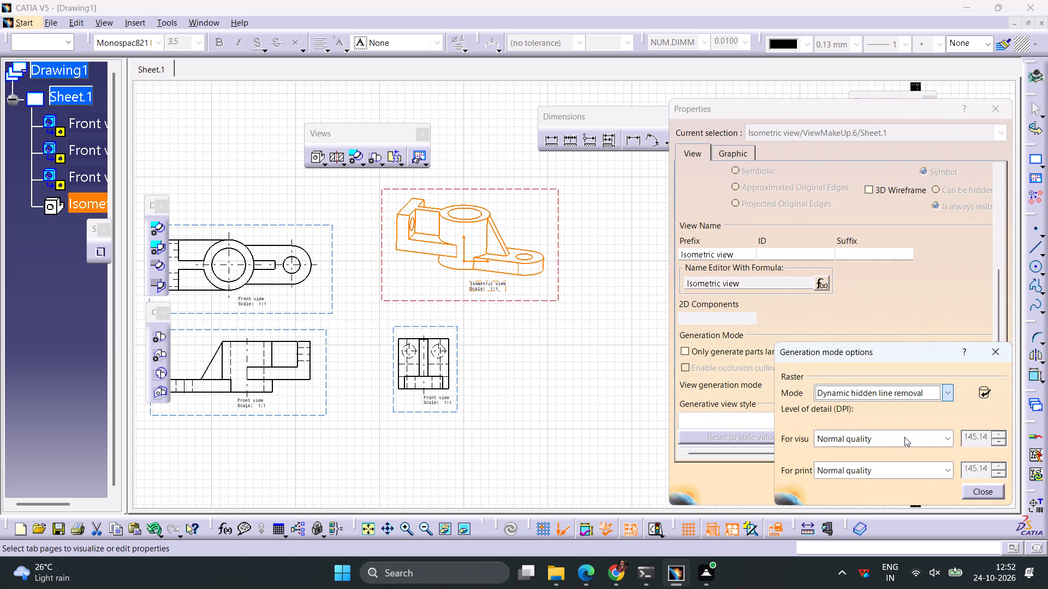
{"action": "left_click", "coordinate": [909, 437]}
{"action": "left_click", "coordinate": [858, 489]}
{"action": "left_click", "coordinate": [984, 491]}
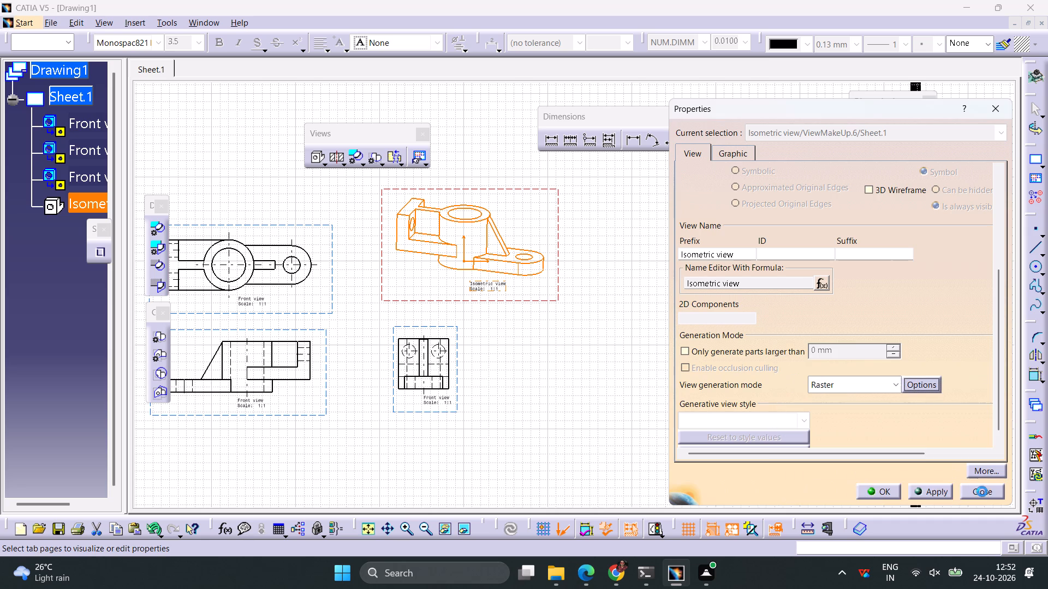
{"action": "left_click", "coordinate": [926, 490]}
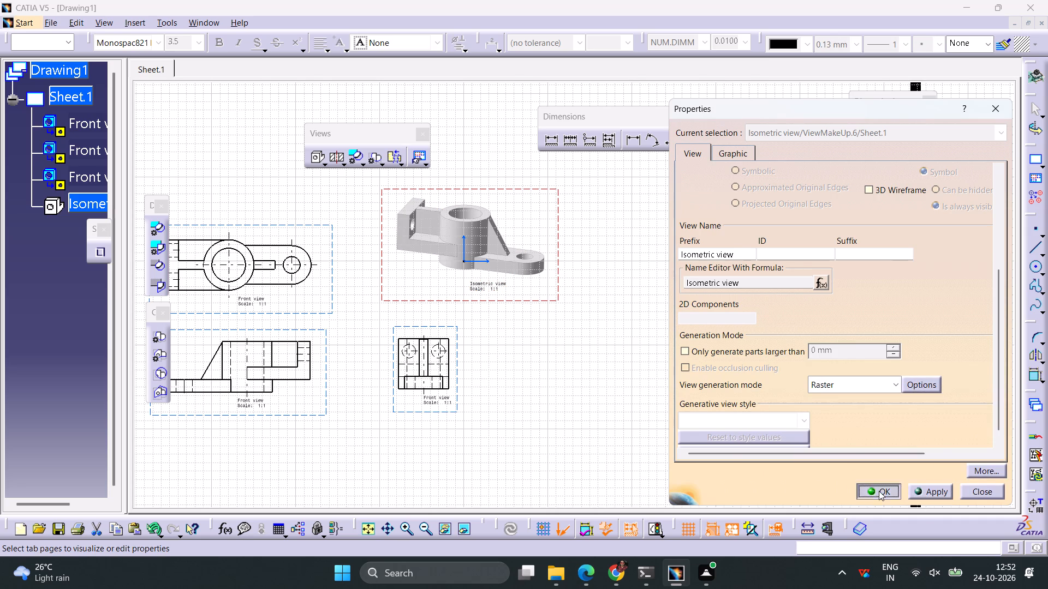
{"action": "left_click", "coordinate": [879, 491]}
{"action": "left_click", "coordinate": [603, 368]}
Dimension the cylindrical boss's outer radius and its bore diameter in the top view, placing both above the outline.
{"action": "middle_click_drag", "start_coordinate": [560, 384], "coordinate": [692, 378]}
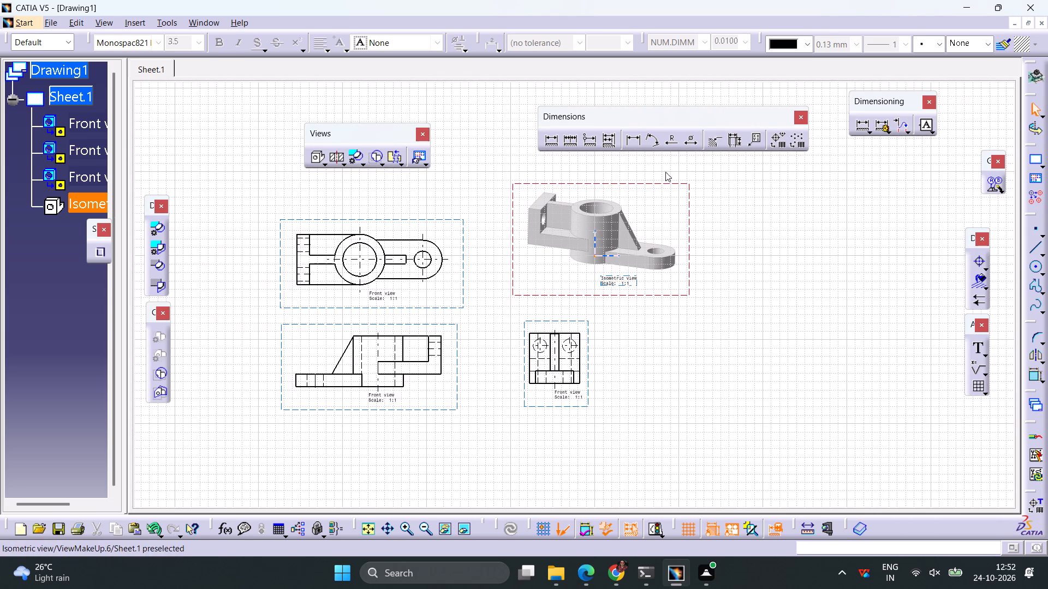
{"action": "left_click", "coordinate": [666, 143]}
{"action": "left_click", "coordinate": [373, 236]}
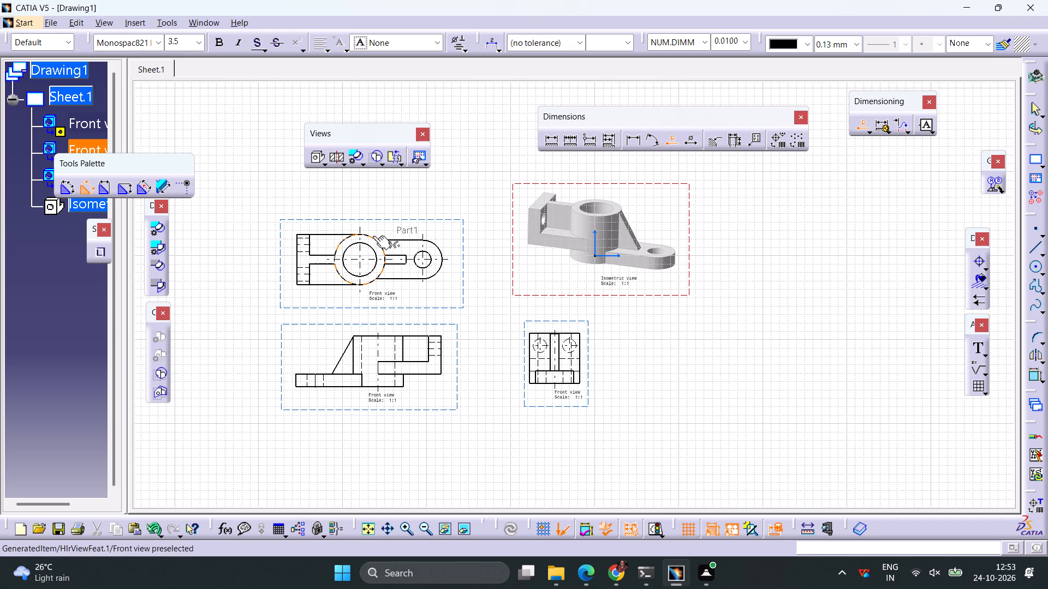
{"action": "left_click", "coordinate": [382, 213]}
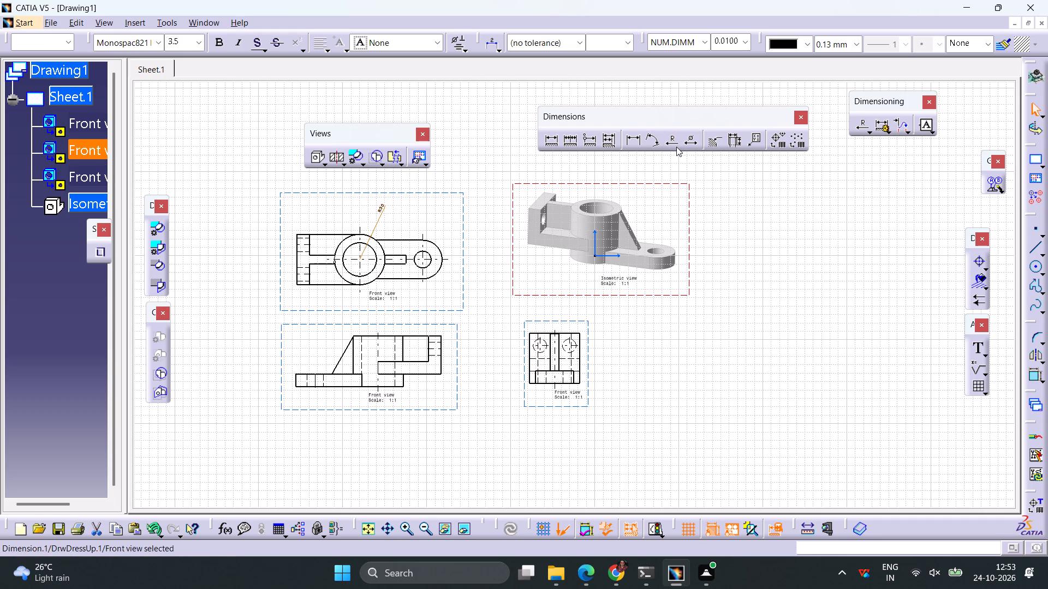
{"action": "left_click", "coordinate": [689, 140]}
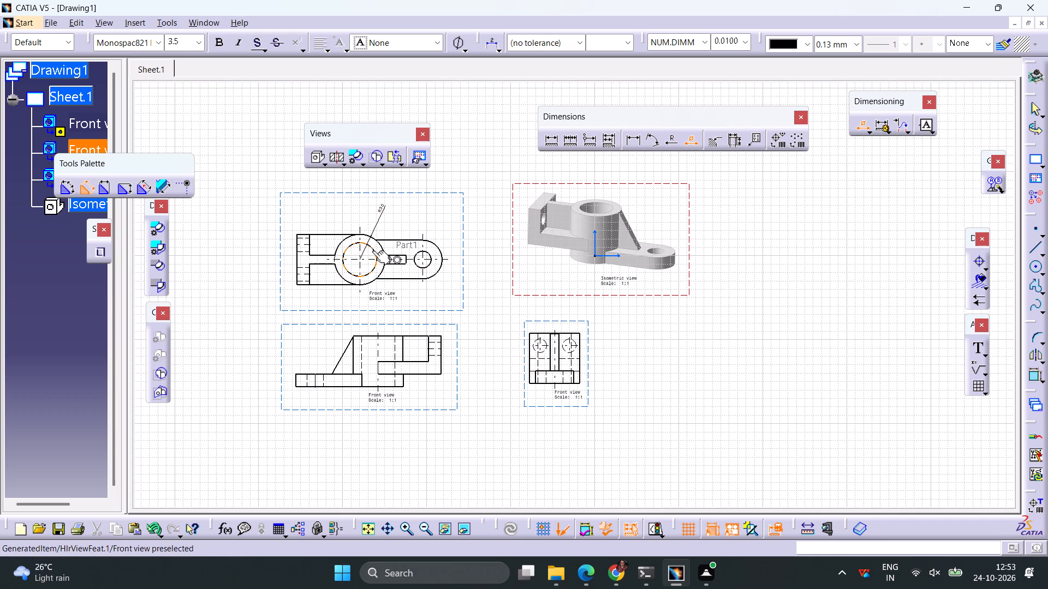
{"action": "left_click", "coordinate": [372, 250]}
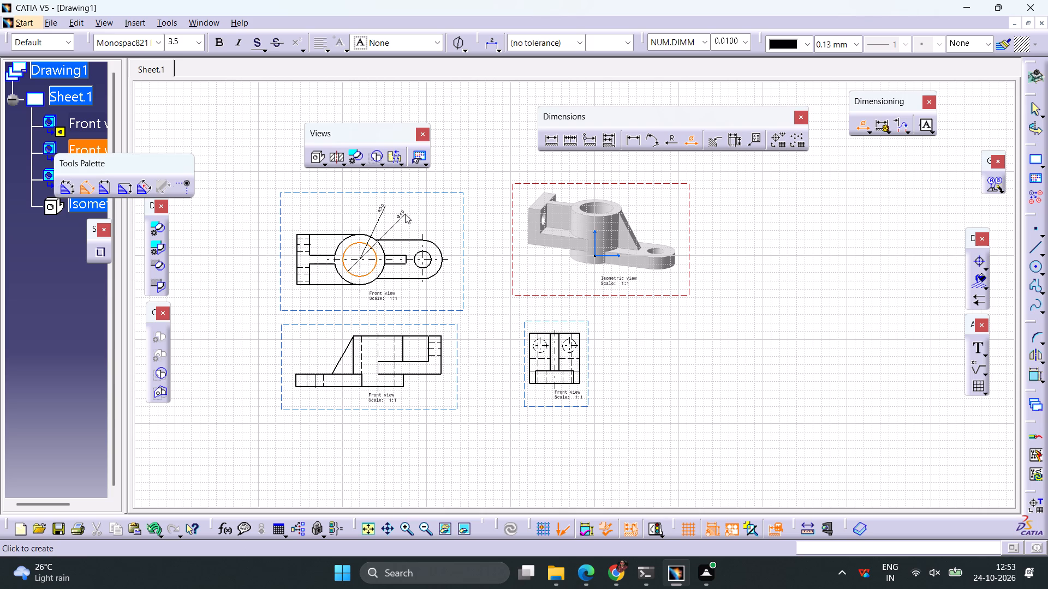
{"action": "left_click", "coordinate": [405, 214]}
Dimension the rounded lug's outer radius and its small hole's diameter in the top view.
{"action": "left_click", "coordinate": [675, 143]}
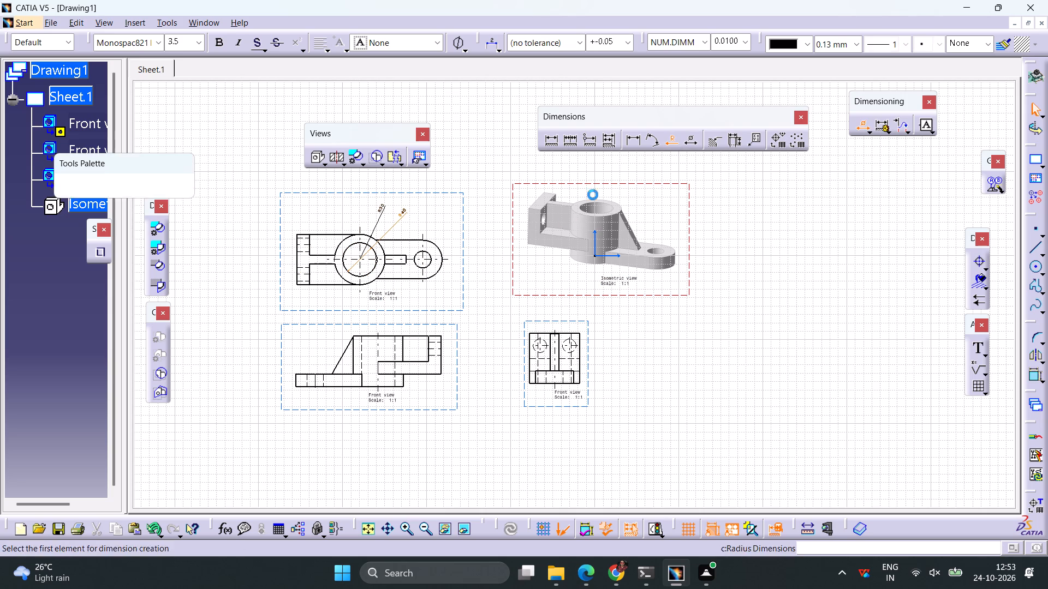
{"action": "left_click", "coordinate": [437, 247]}
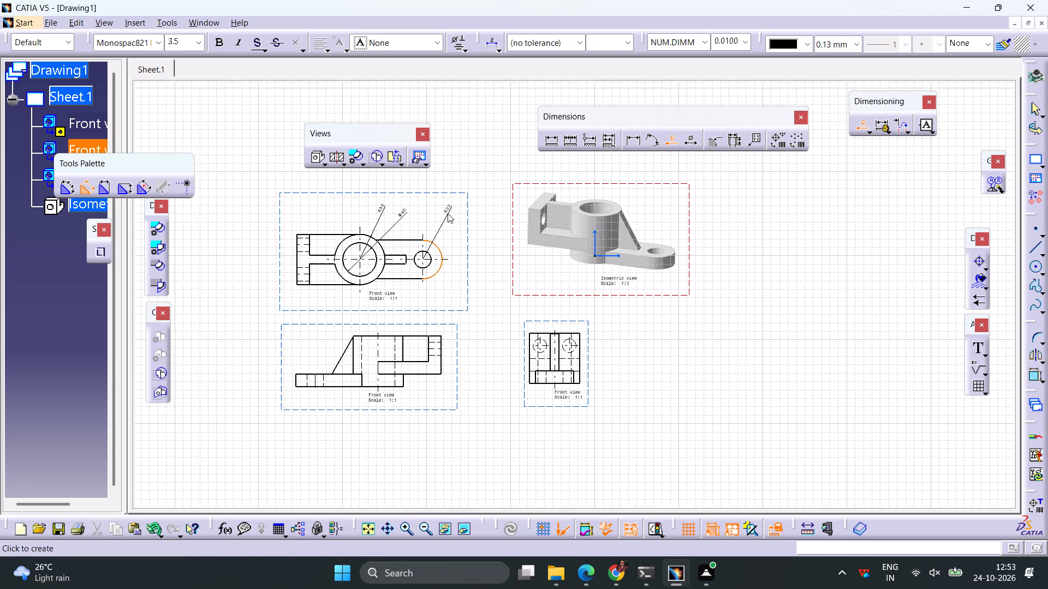
{"action": "left_click", "coordinate": [448, 213]}
{"action": "left_click", "coordinate": [684, 142]}
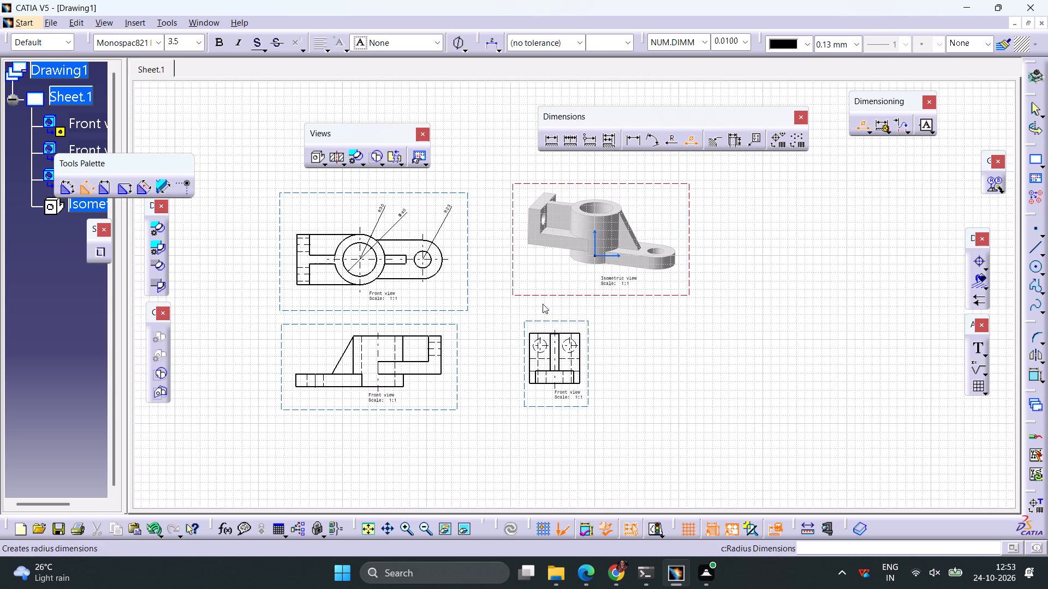
{"action": "left_click", "coordinate": [429, 265]}
{"action": "left_click", "coordinate": [450, 297]}
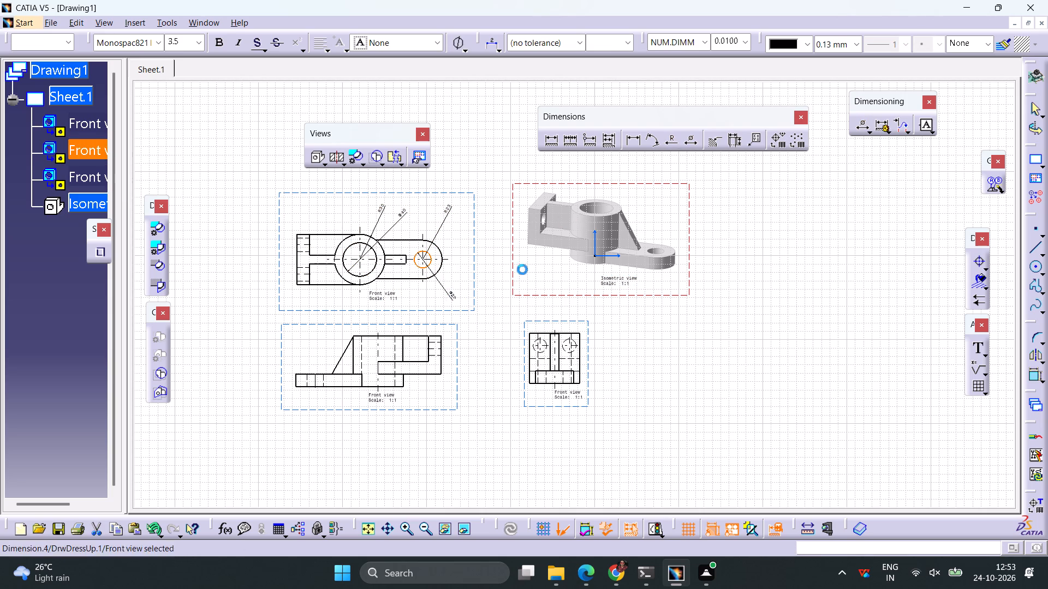
Dimension the thickness of the narrow web between the upright plate and the boss, placed outside the plate in the top view.
{"action": "left_click", "coordinate": [551, 141]}
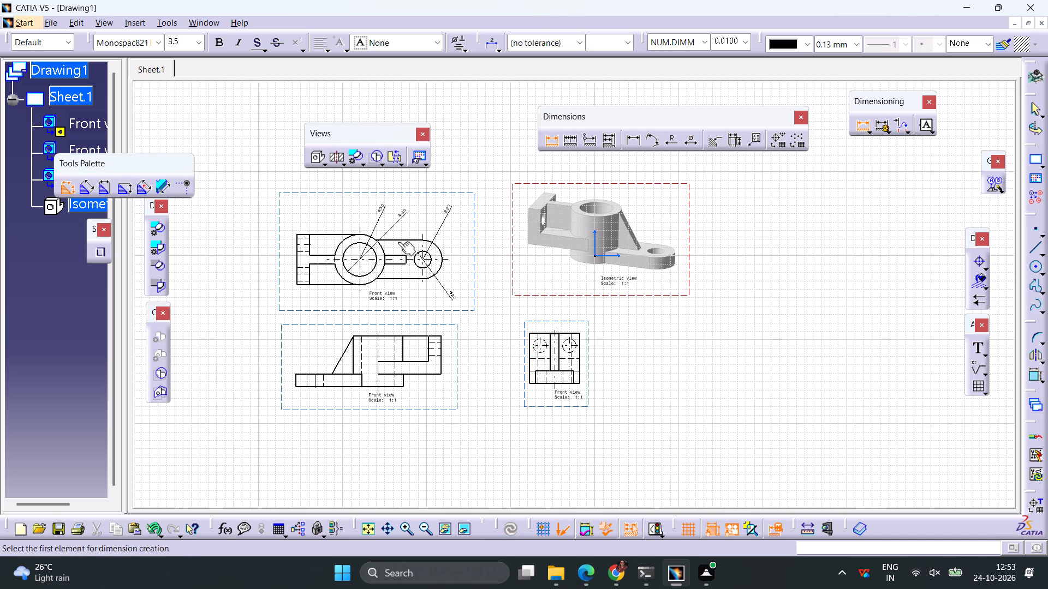
{"action": "left_click", "coordinate": [321, 255]}
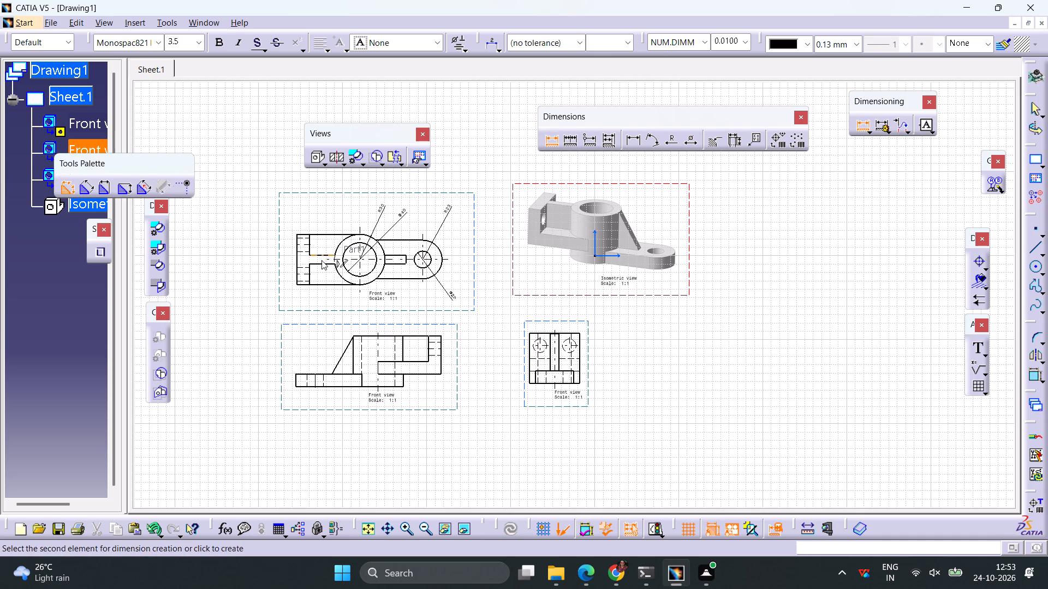
{"action": "left_click", "coordinate": [321, 263]}
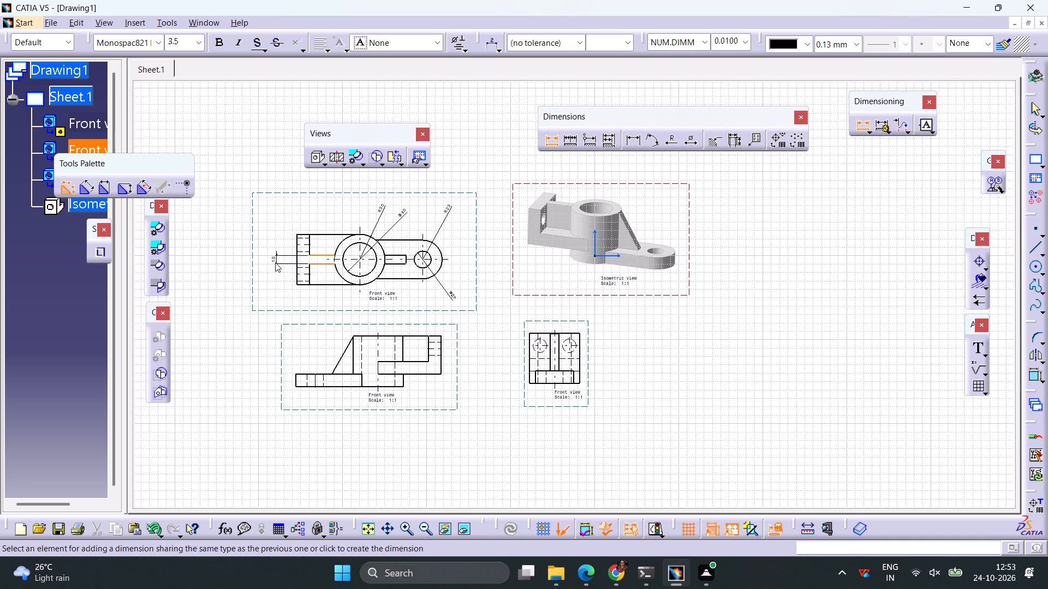
{"action": "left_click", "coordinate": [275, 262]}
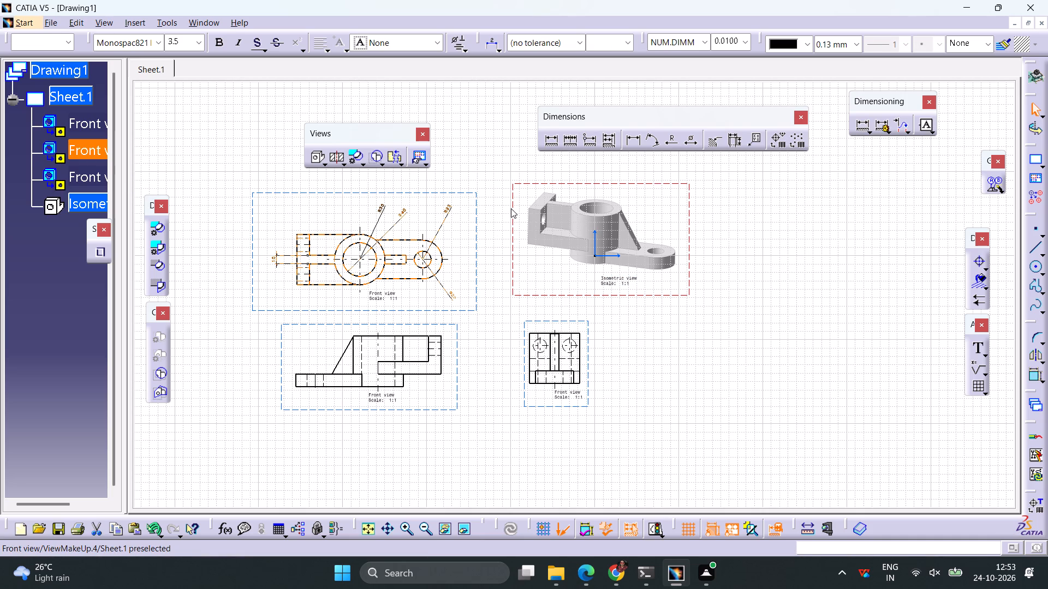
In the top view, dimension the plate's outer face to the bore centre above the outline, and the plate's thickness below it.
{"action": "left_click", "coordinate": [551, 142]}
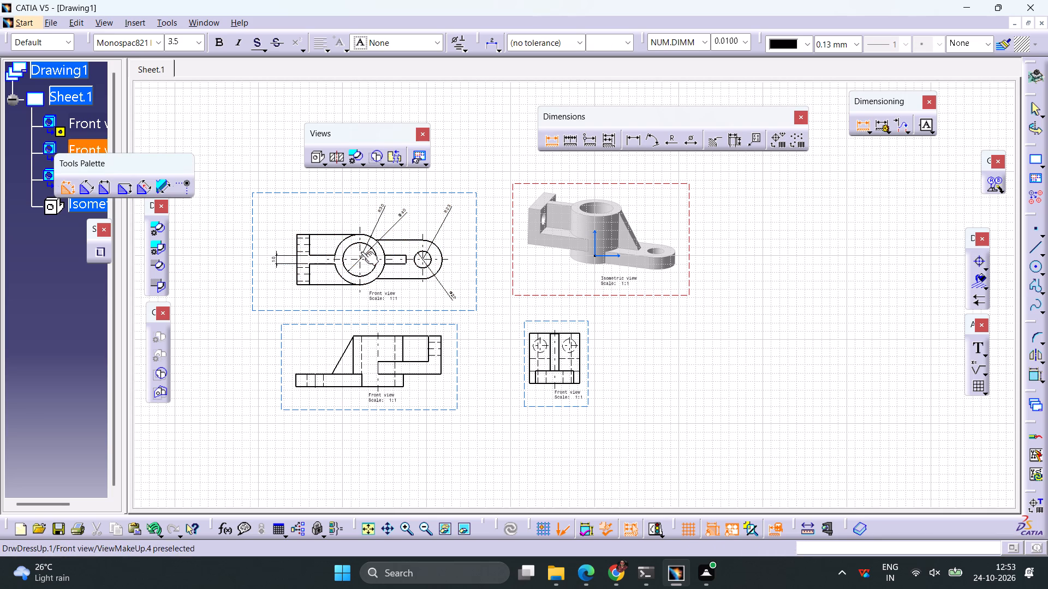
{"action": "left_click", "coordinate": [361, 251]}
{"action": "left_click", "coordinate": [296, 250]}
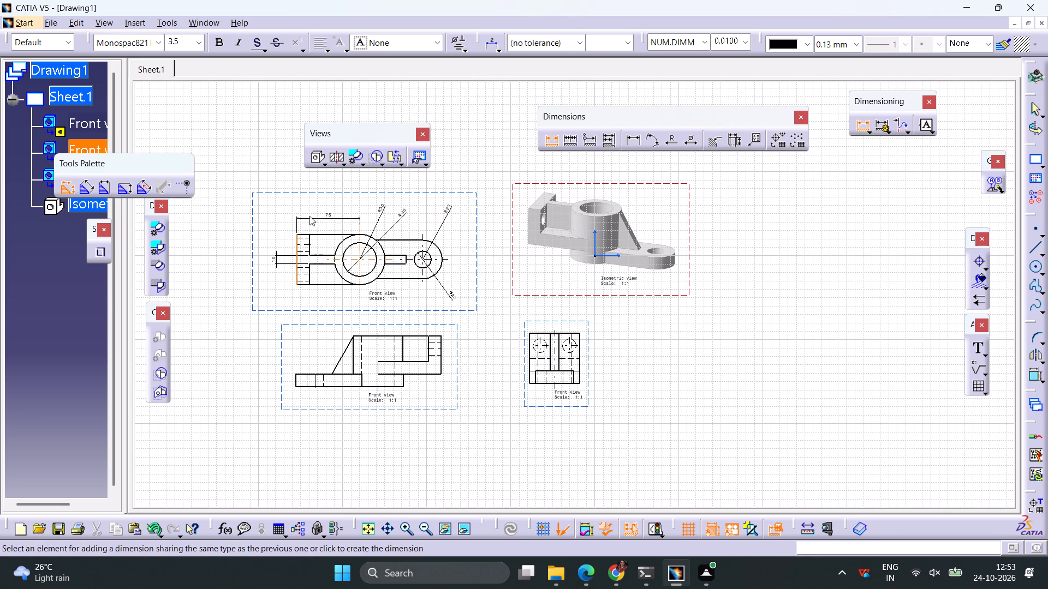
{"action": "left_click", "coordinate": [321, 209]}
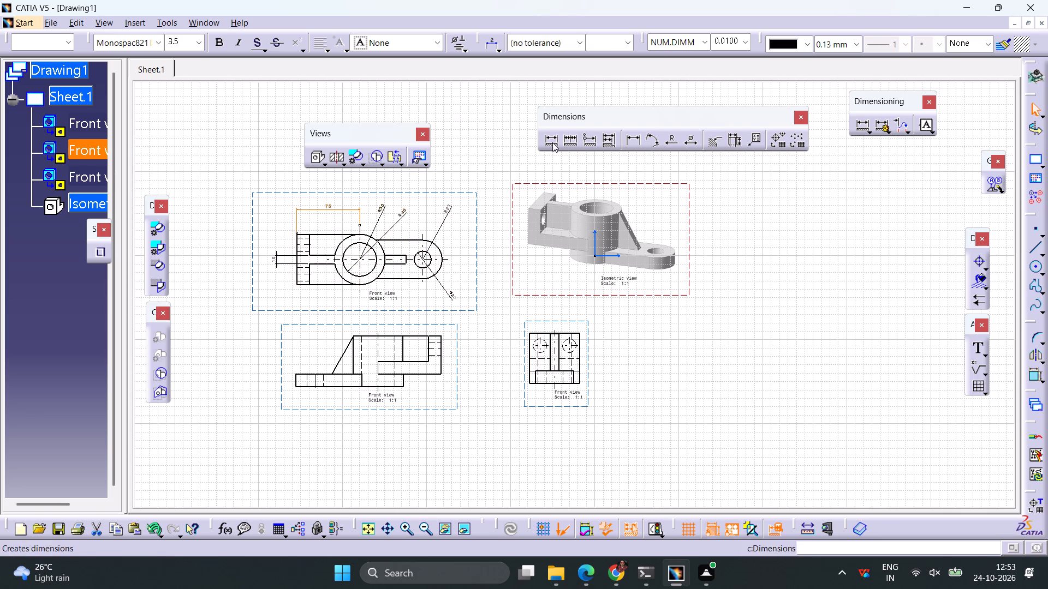
{"action": "left_click", "coordinate": [552, 141]}
{"action": "left_click", "coordinate": [303, 284]}
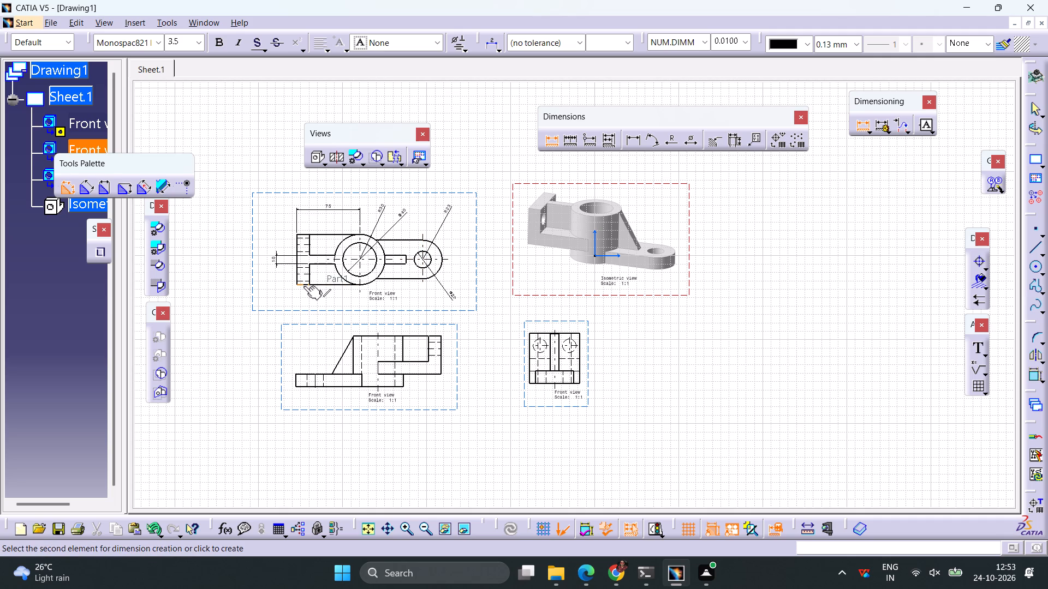
{"action": "left_click", "coordinate": [308, 298]}
{"action": "left_click", "coordinate": [345, 300]}
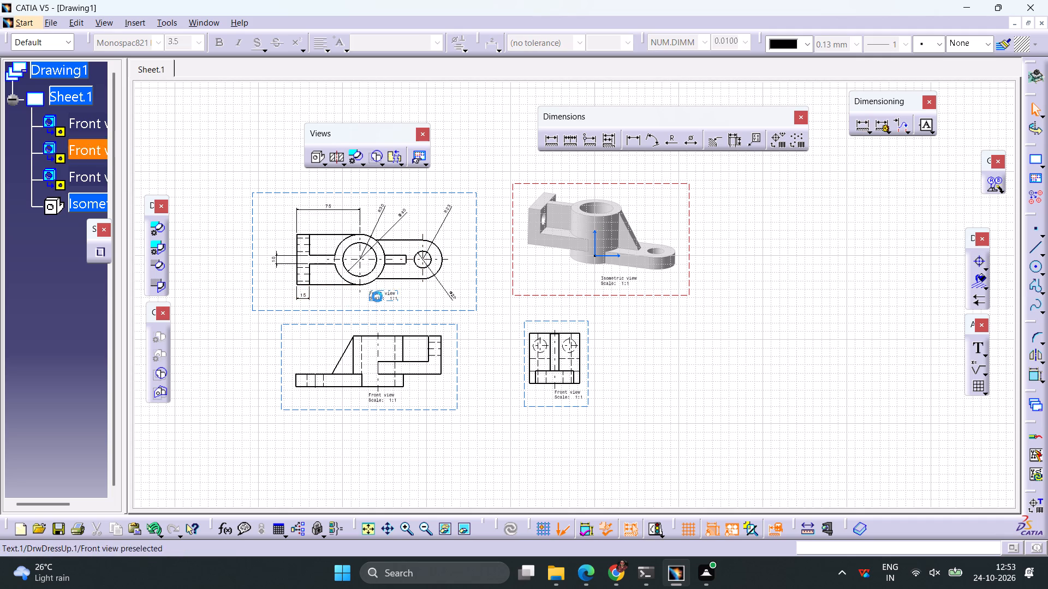
Dimension the centre distance between the small lug hole and the boss bore, placed below the top view's outline.
{"action": "left_click", "coordinate": [554, 143]}
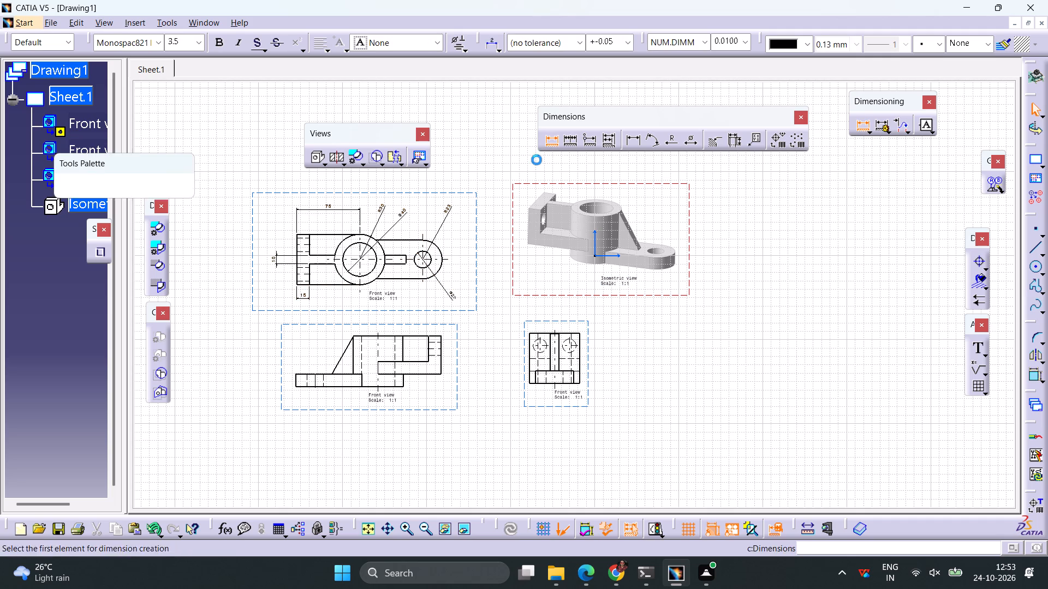
{"action": "left_click", "coordinate": [423, 243]}
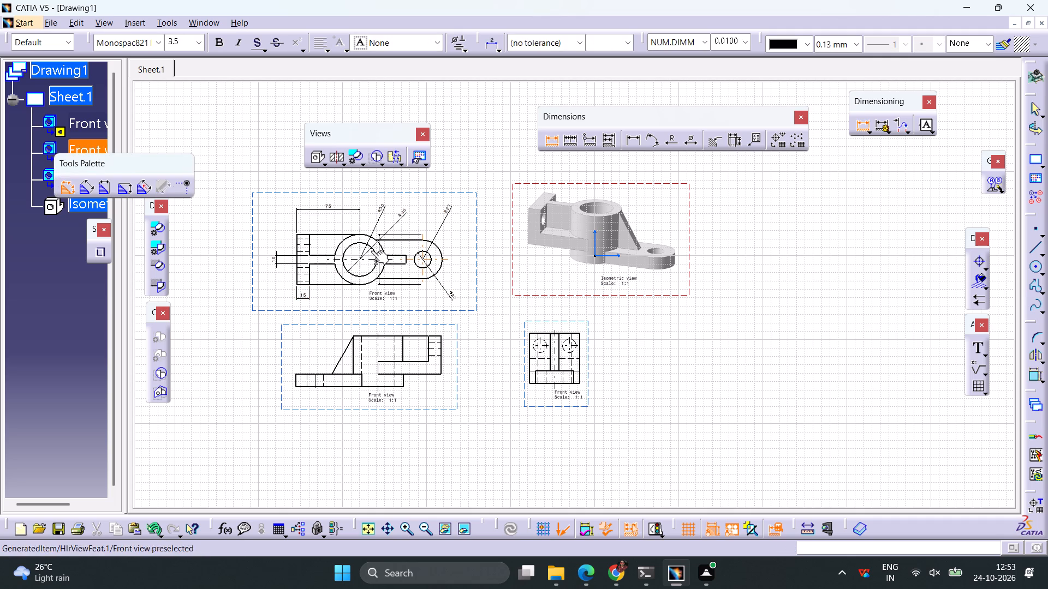
{"action": "left_click", "coordinate": [360, 248]}
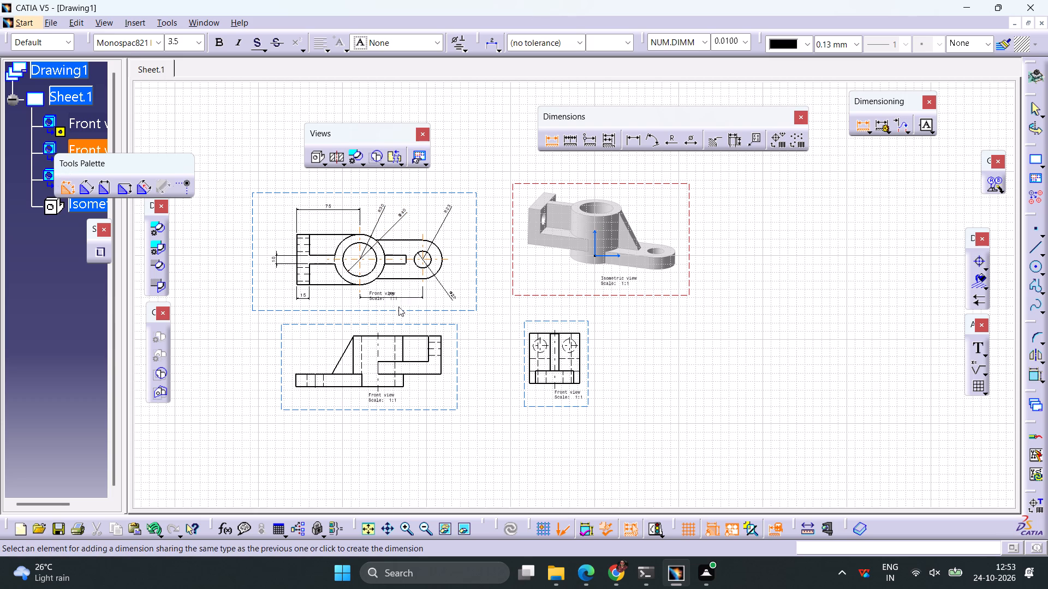
{"action": "left_click", "coordinate": [400, 302]}
Reposition the centre-distance dimension and move the top view's name and scale label aside so that they no longer overlap.
{"action": "left_click_drag", "start_coordinate": [386, 296], "coordinate": [380, 296]}
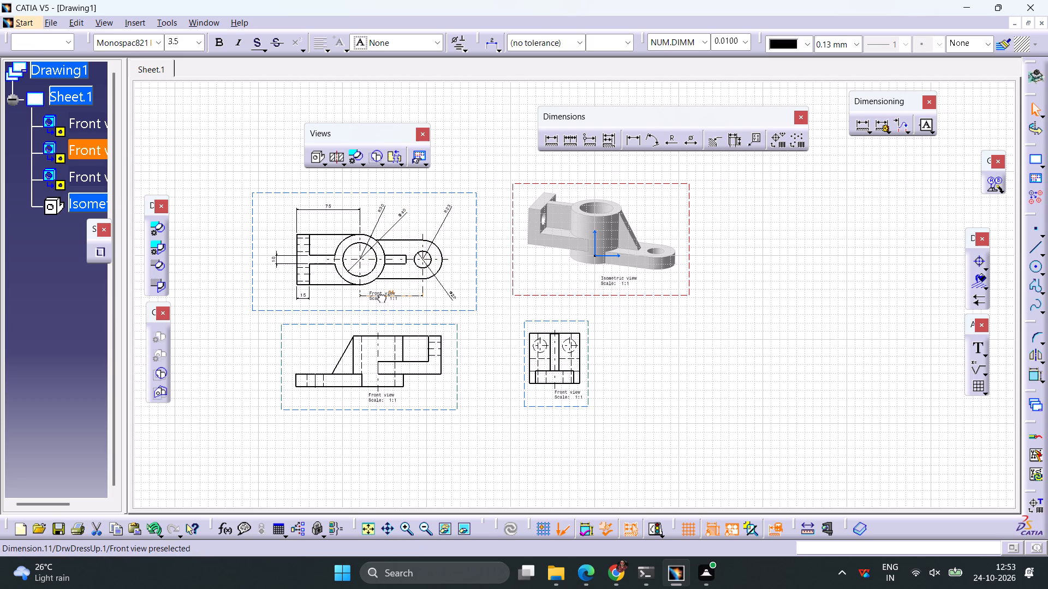
{"action": "left_click_drag", "start_coordinate": [380, 296], "coordinate": [413, 299]}
{"action": "left_click_drag", "start_coordinate": [377, 294], "coordinate": [333, 302]}
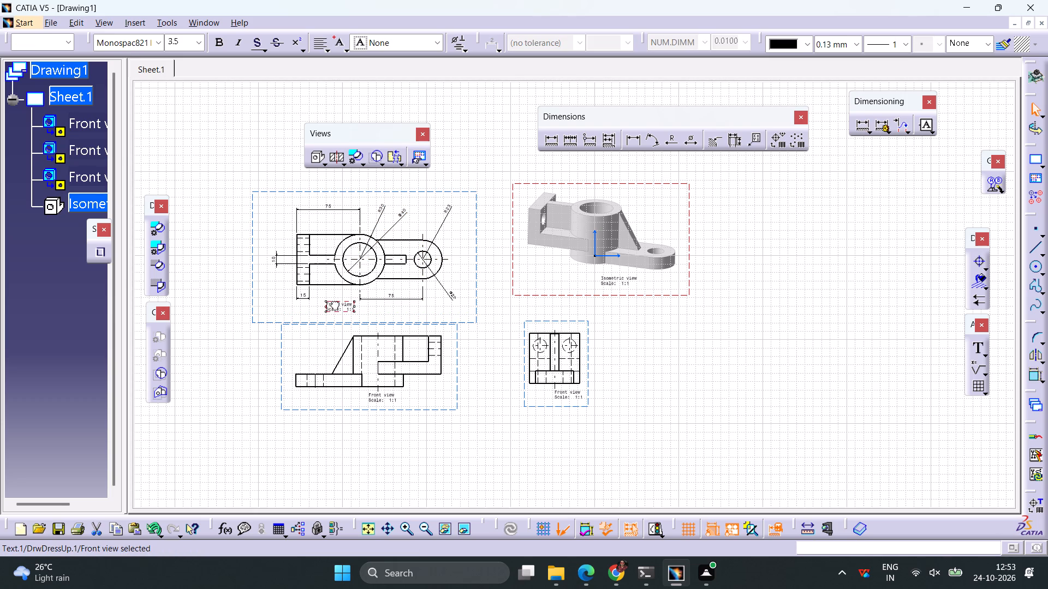
{"action": "left_click_drag", "start_coordinate": [333, 302], "coordinate": [332, 299]}
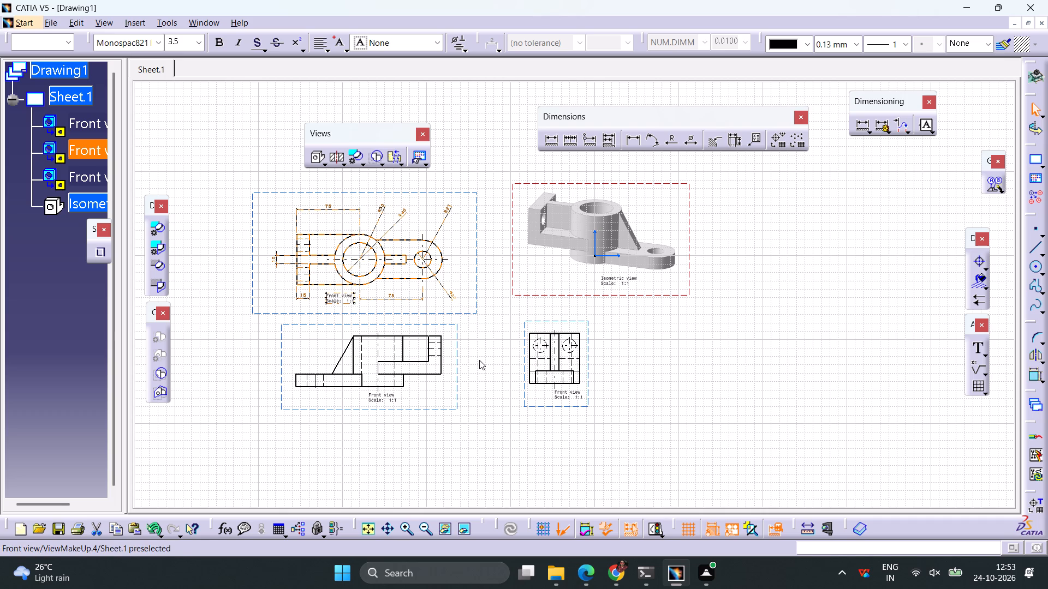
In the front view, dimension the offset from the boss's bottom to the arm's lower edge, and the upright plate's thickness above the outline.
{"action": "left_click", "coordinate": [552, 145]}
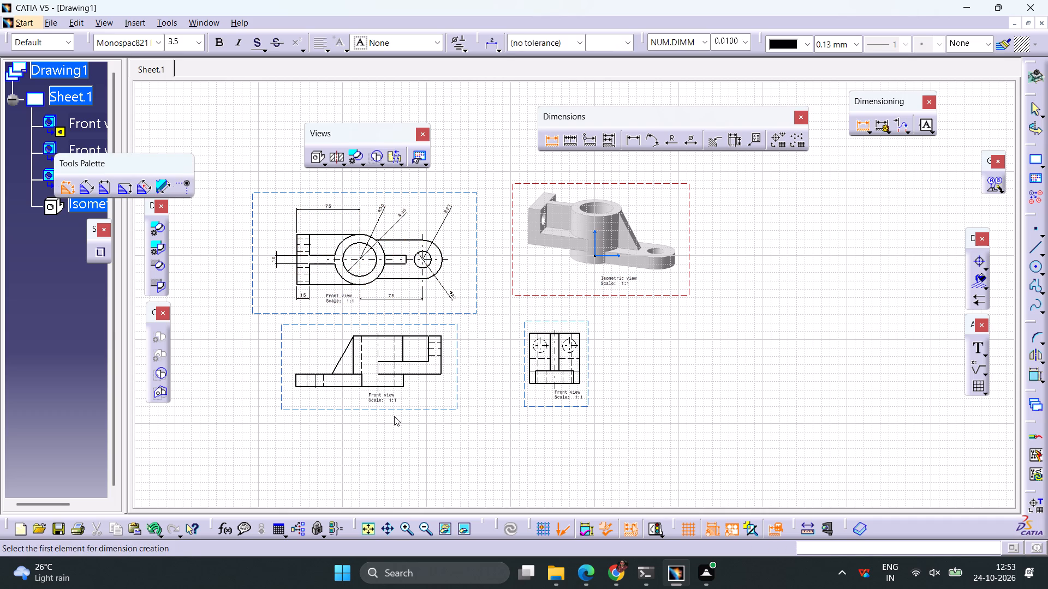
{"action": "left_click", "coordinate": [391, 387]}
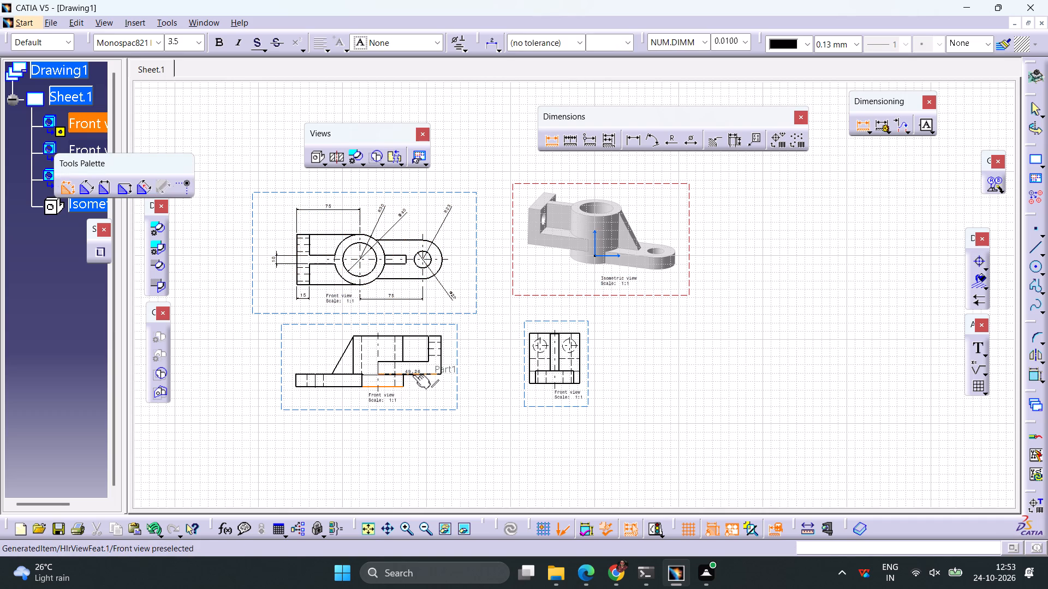
{"action": "left_click", "coordinate": [413, 375]}
{"action": "left_click", "coordinate": [423, 394]}
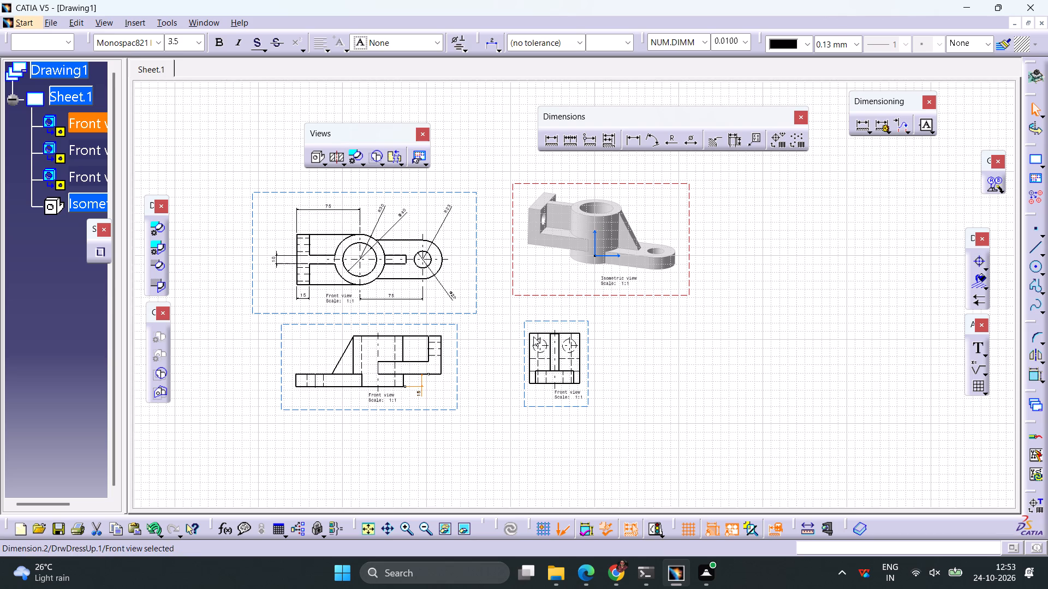
{"action": "left_click", "coordinate": [553, 143]}
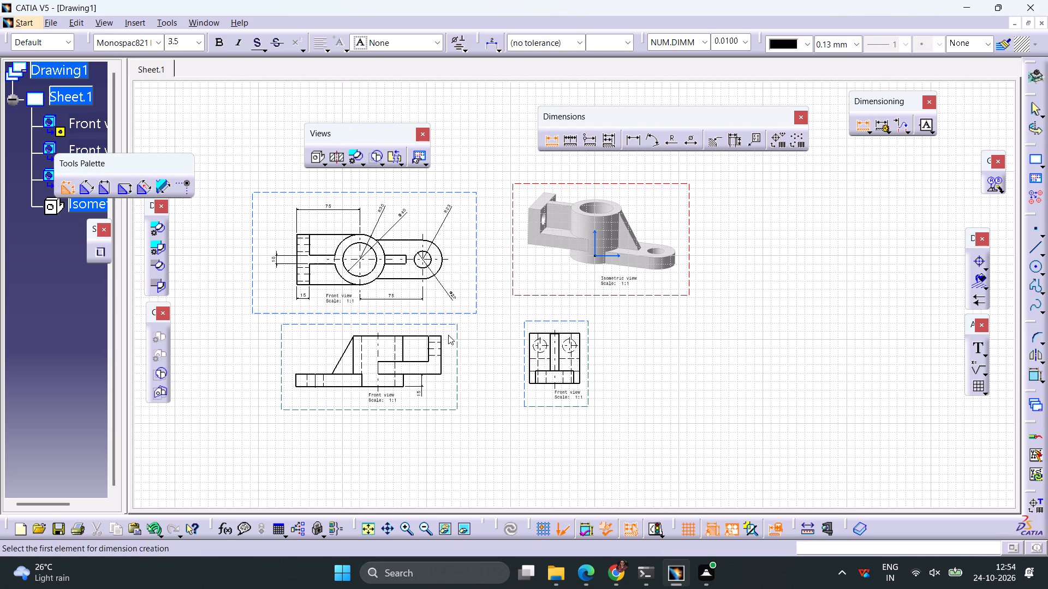
{"action": "left_click", "coordinate": [433, 335]}
{"action": "left_click", "coordinate": [443, 327]}
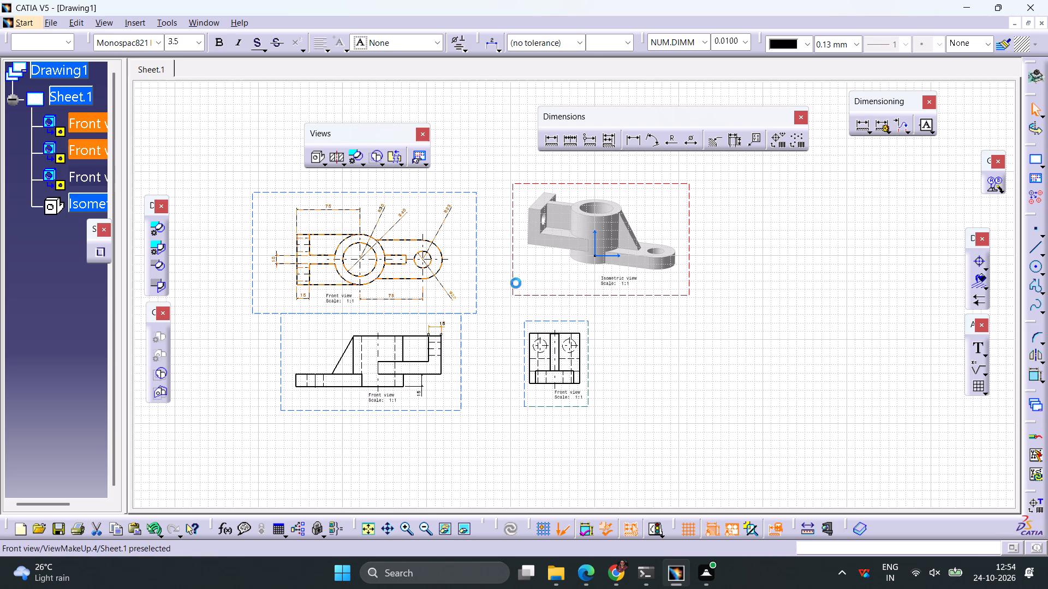
Dimension the heights of the arm's lower portion and the base lug in the front view, each placed outside its end of the outline.
{"action": "left_click", "coordinate": [552, 143]}
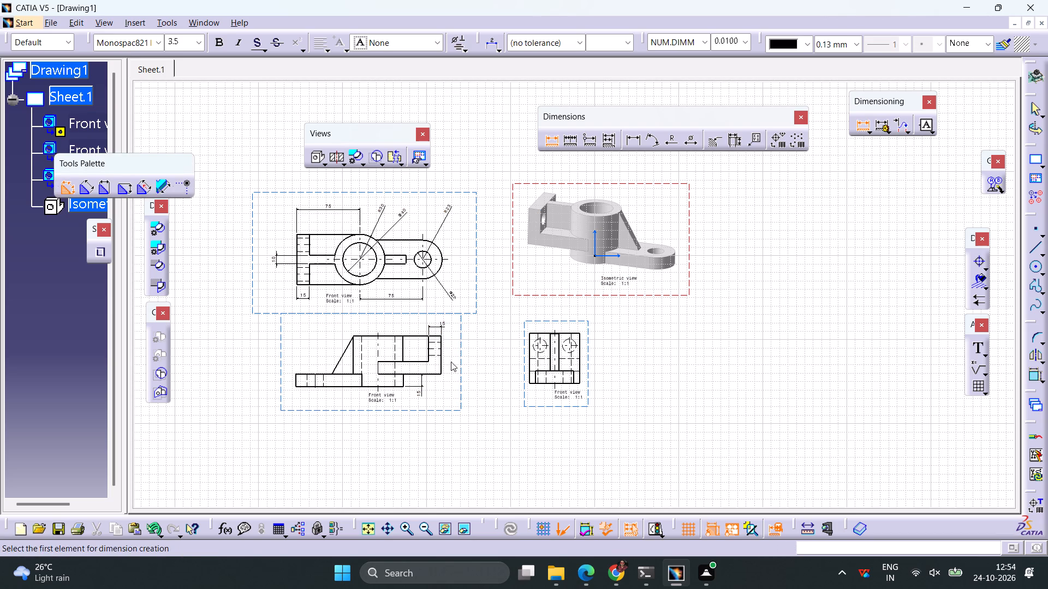
{"action": "left_click", "coordinate": [419, 363]}
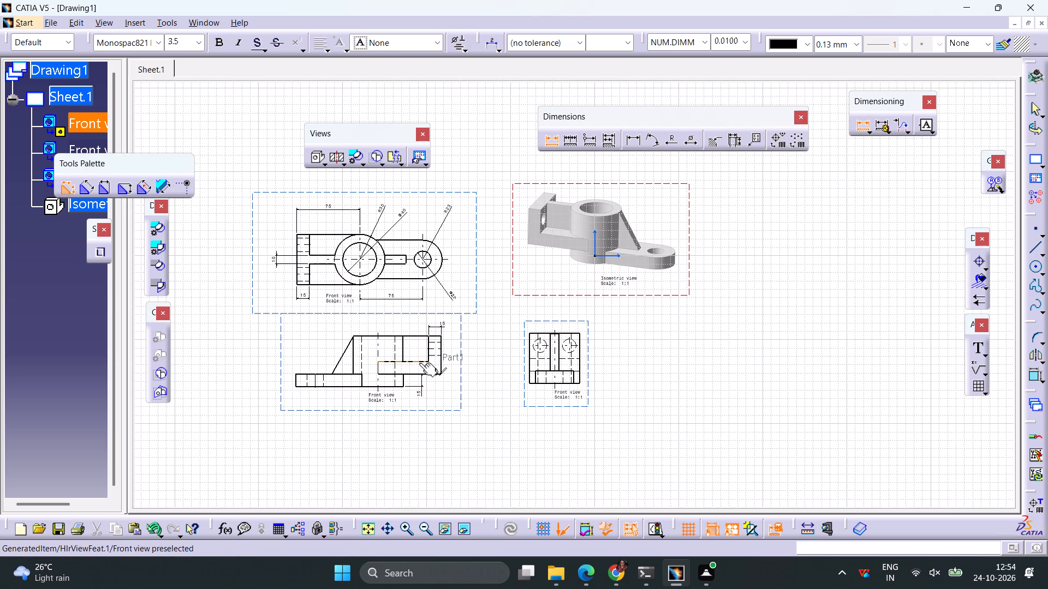
{"action": "left_click", "coordinate": [409, 374]}
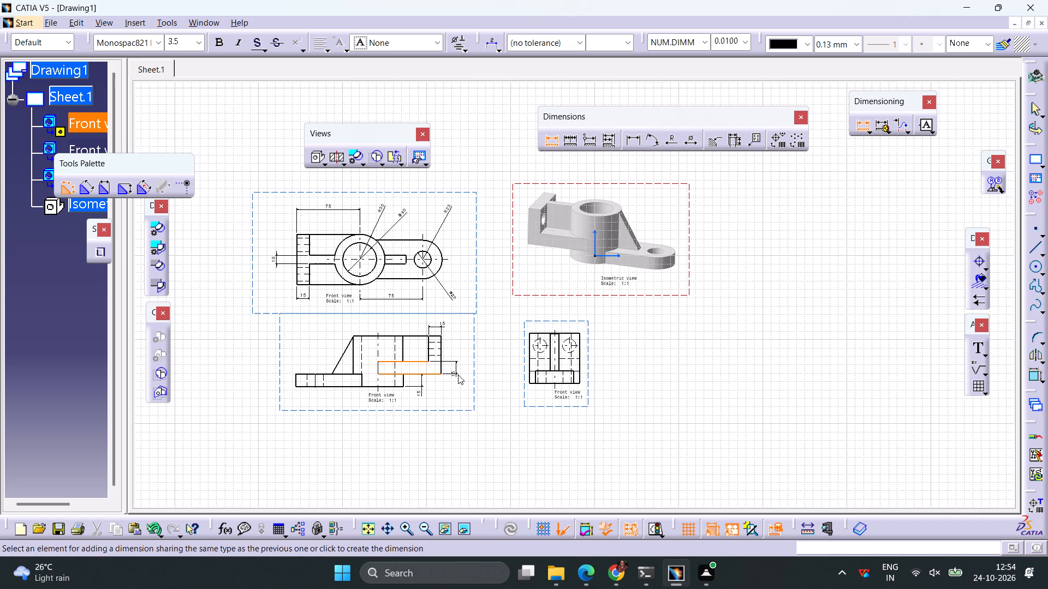
{"action": "left_click", "coordinate": [469, 369]}
{"action": "left_click", "coordinate": [467, 396]}
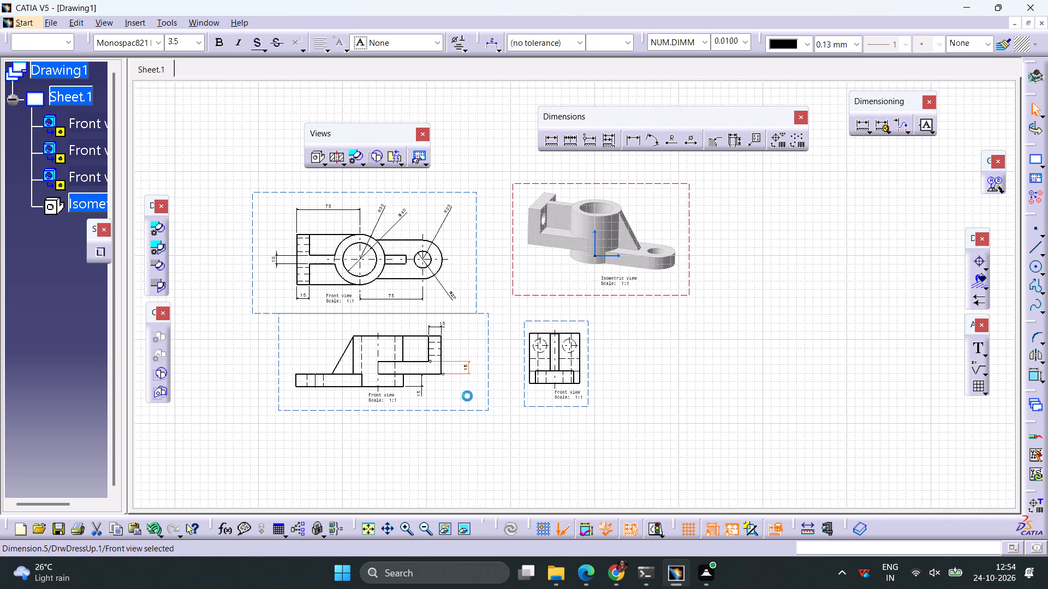
{"action": "left_click", "coordinate": [549, 141]}
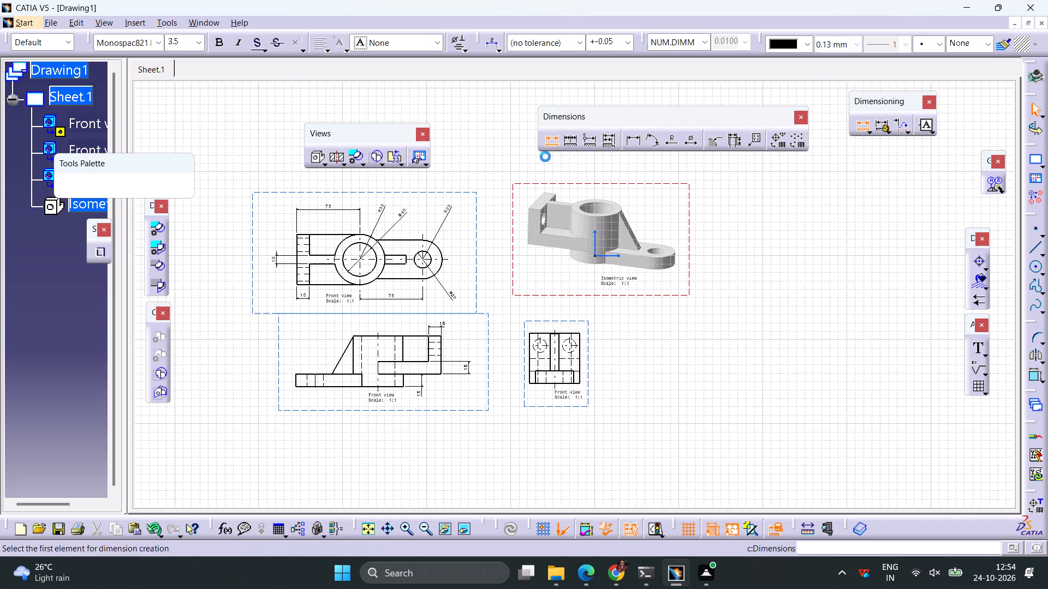
{"action": "left_click", "coordinate": [333, 374]}
{"action": "left_click", "coordinate": [334, 387]}
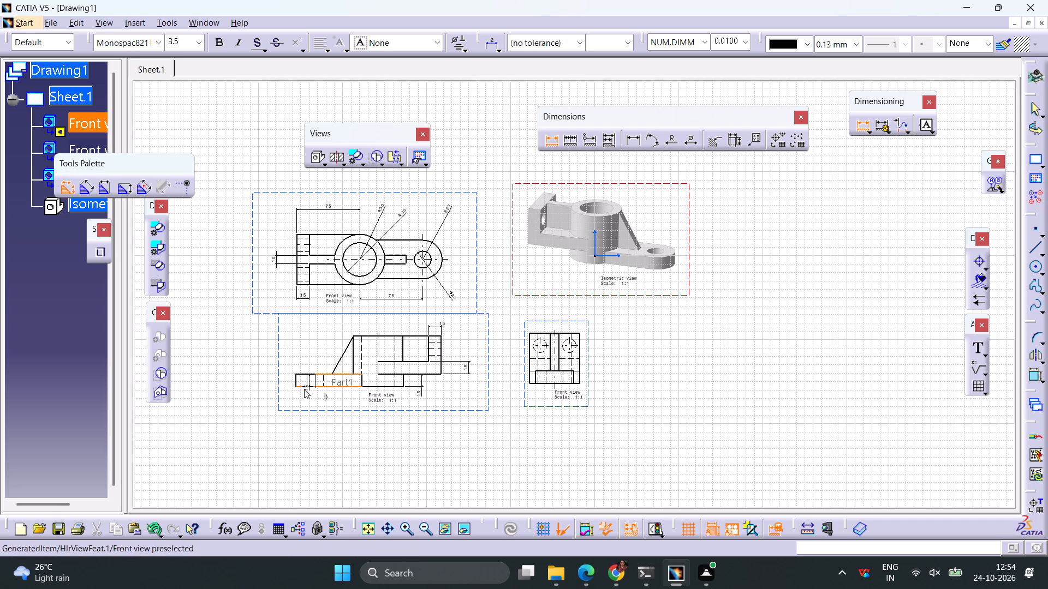
{"action": "left_click", "coordinate": [281, 391]}
Dimension the horizontal distance between the rib's sloped edge and the boss axis, placed below the front view's outline.
{"action": "left_click", "coordinate": [555, 143]}
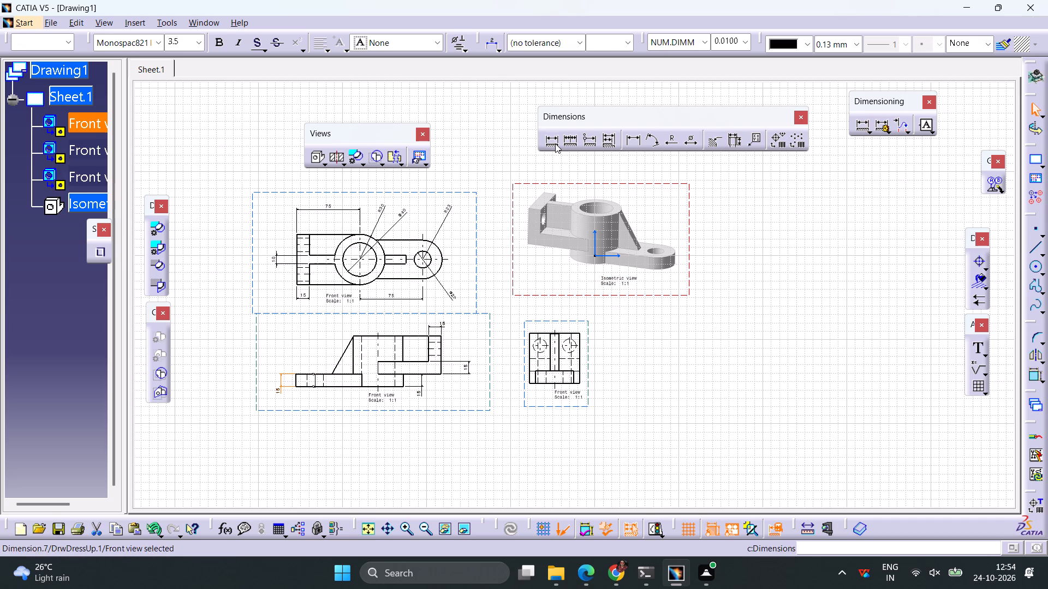
{"action": "left_click", "coordinate": [338, 360]}
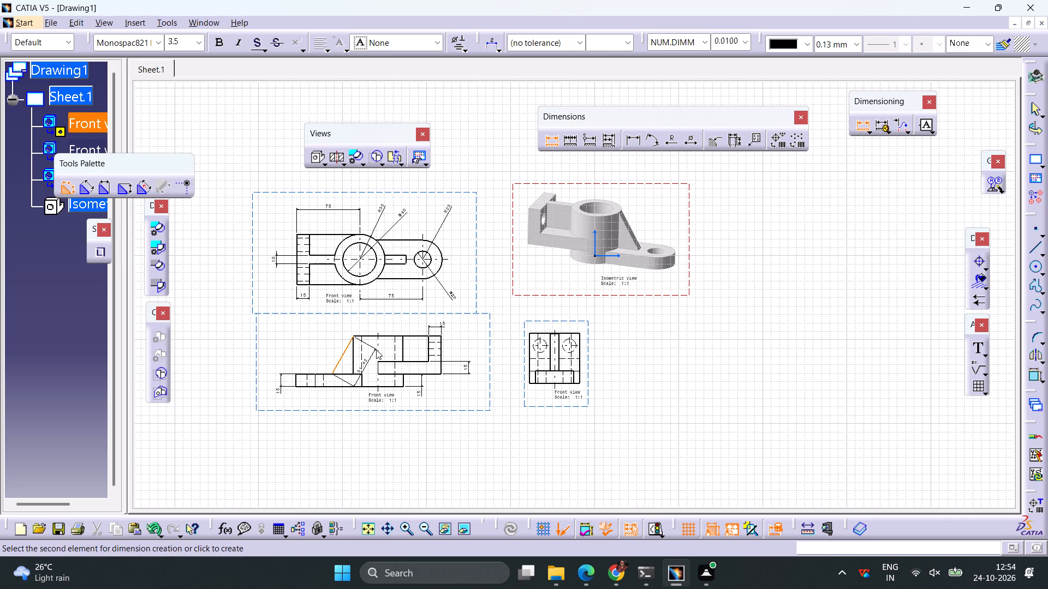
{"action": "left_click", "coordinate": [376, 344]}
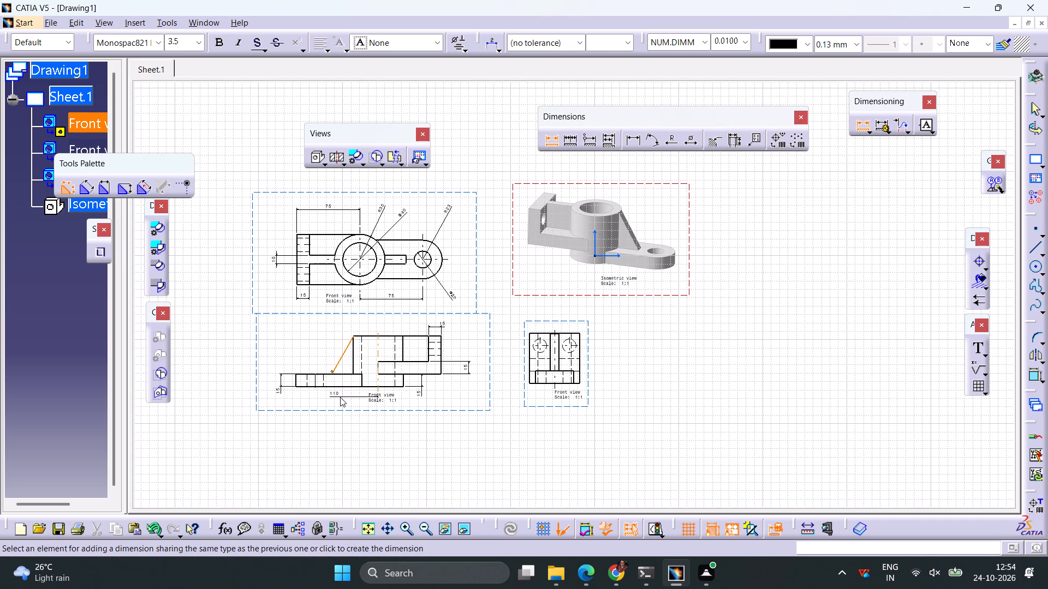
{"action": "left_click", "coordinate": [340, 397]}
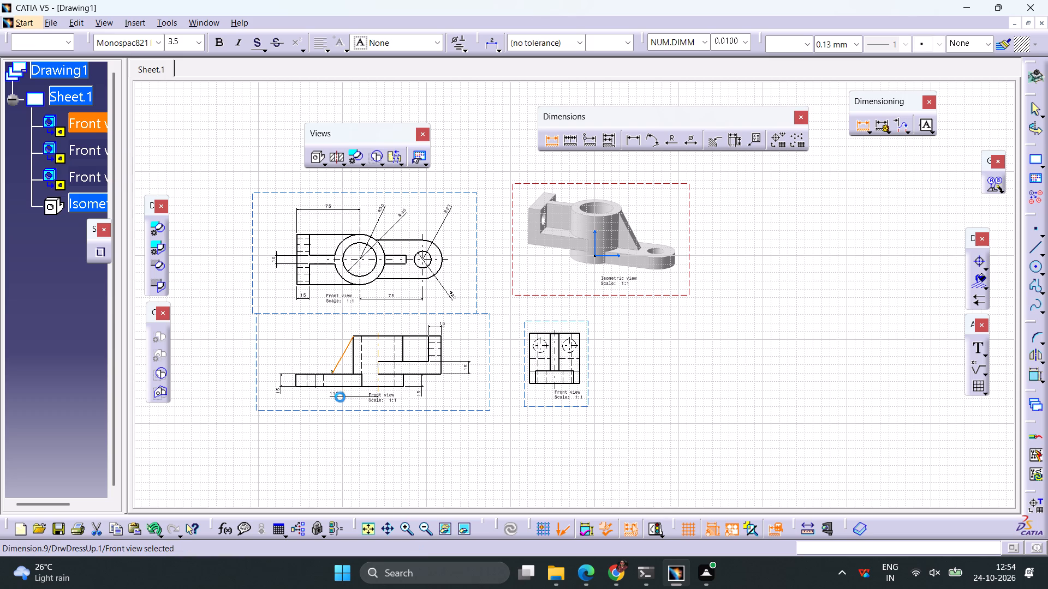
{"action": "left_click", "coordinate": [379, 457]}
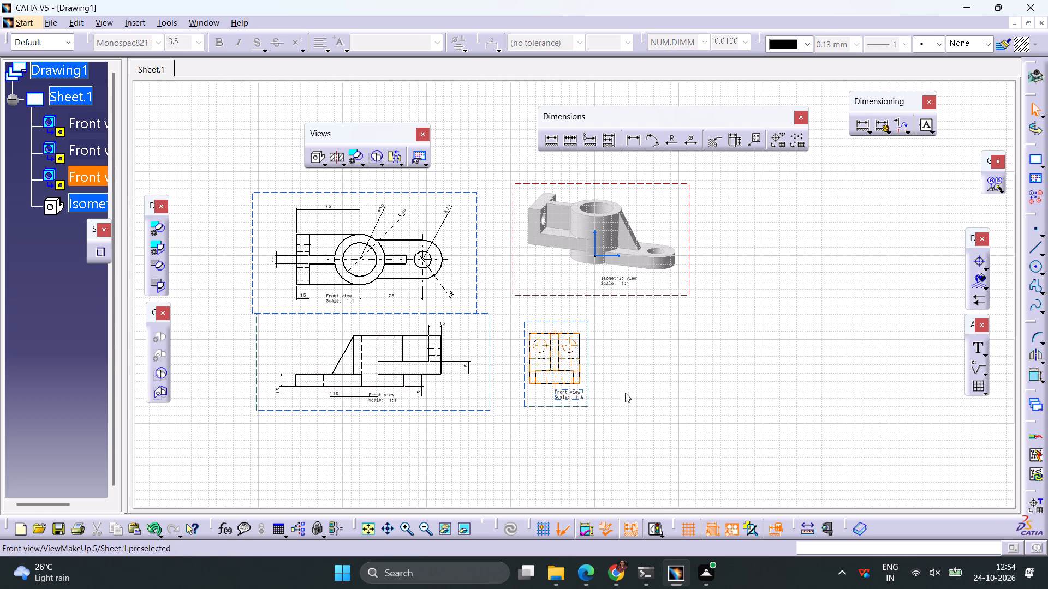
Add a radius dimension to the right-hand hidden hole in the side view, placed outside the outline.
{"action": "left_click", "coordinate": [669, 138]}
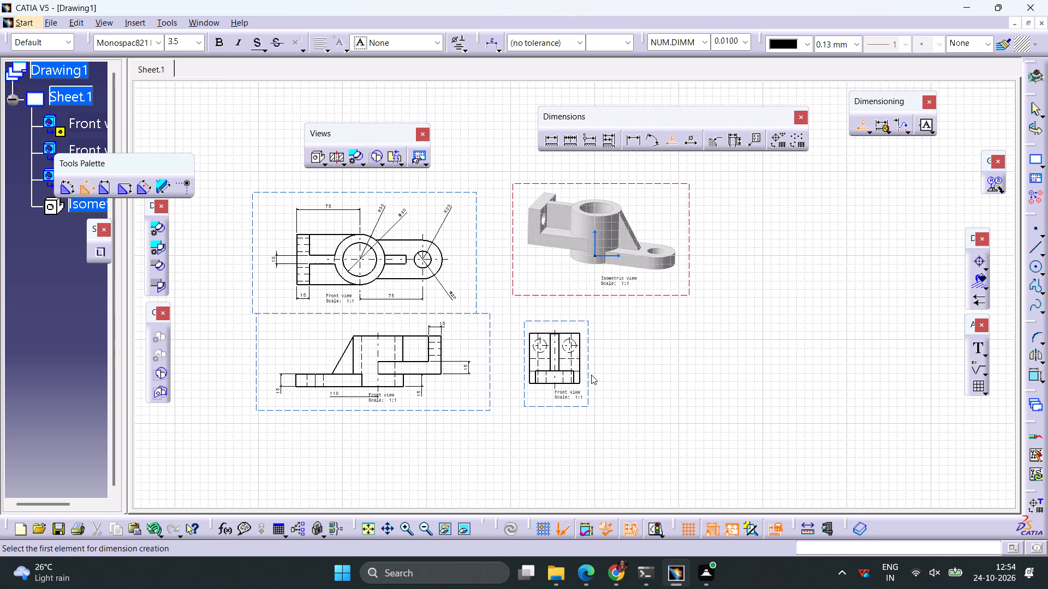
{"action": "middle_click_drag", "start_coordinate": [596, 351], "coordinate": [616, 304], "text": "ctrl"}
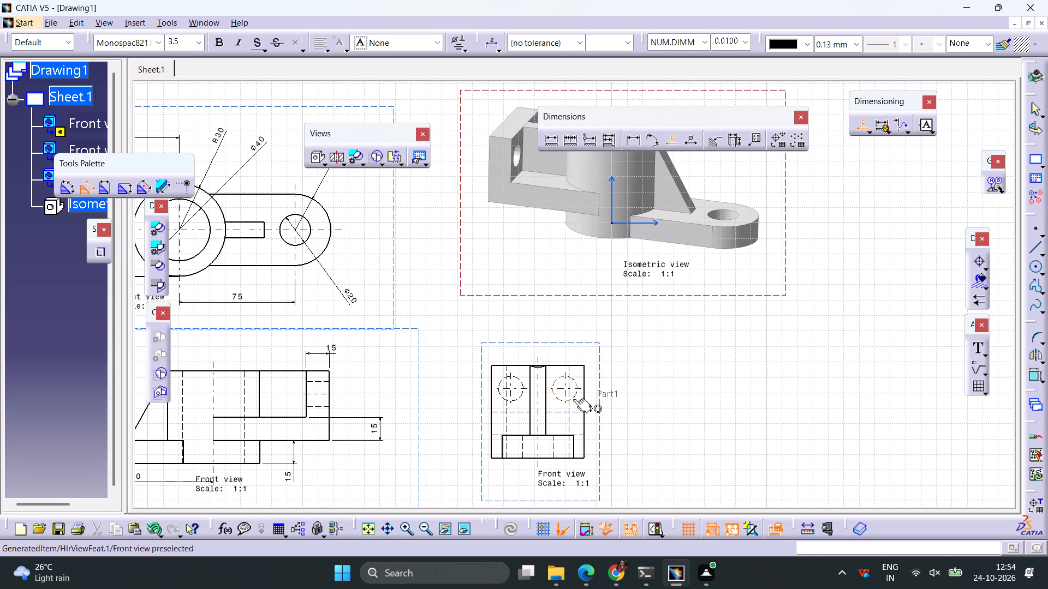
{"action": "left_click", "coordinate": [573, 399]}
{"action": "left_click", "coordinate": [650, 388]}
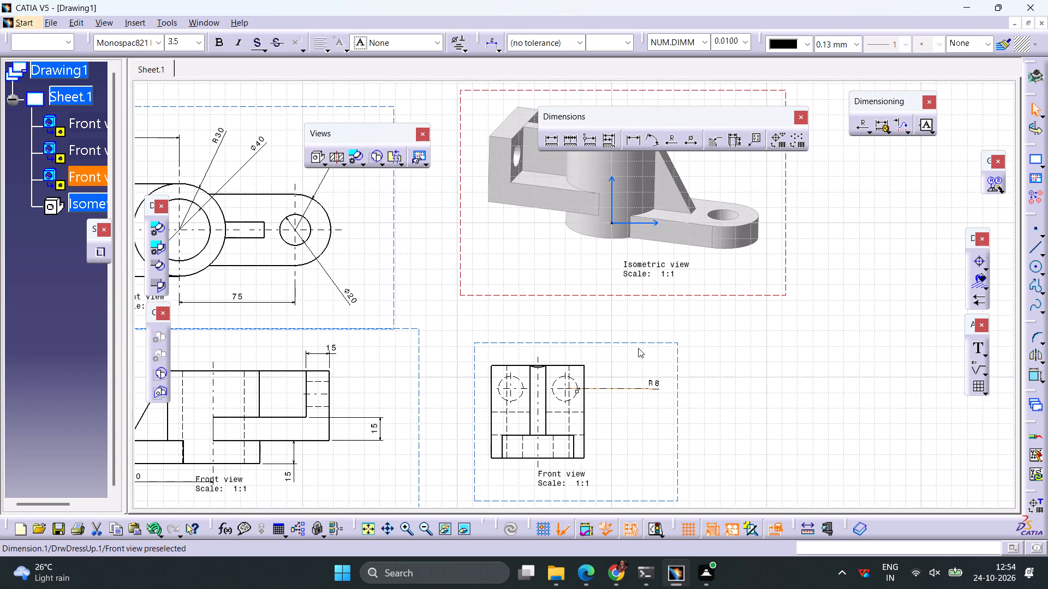
Dimension the right-hand hole's horizontal distance from the centre axis in the side view, placed above the outline.
{"action": "left_click", "coordinate": [551, 143]}
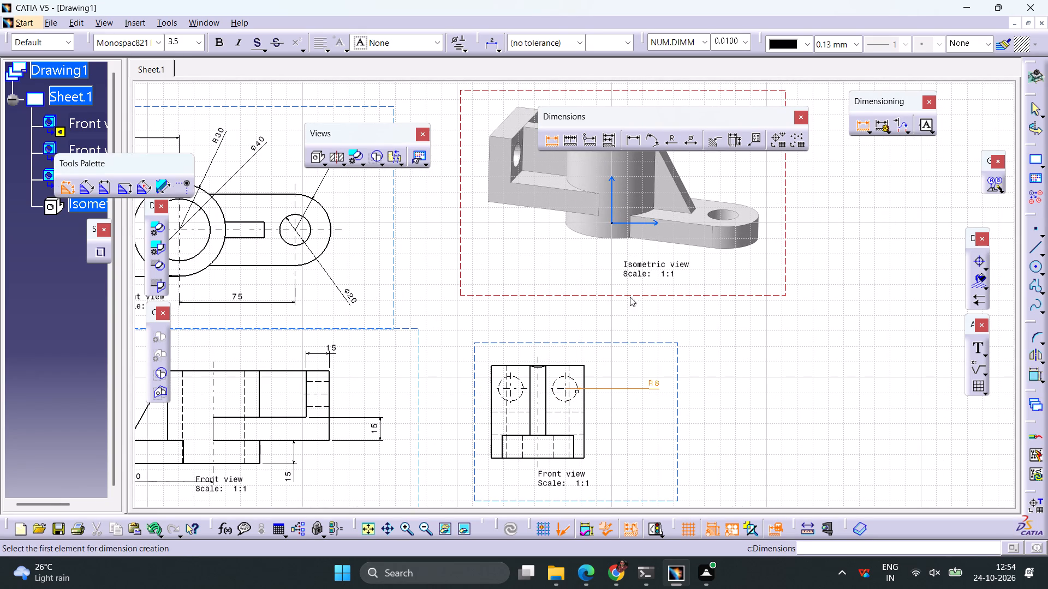
{"action": "left_click", "coordinate": [564, 393]}
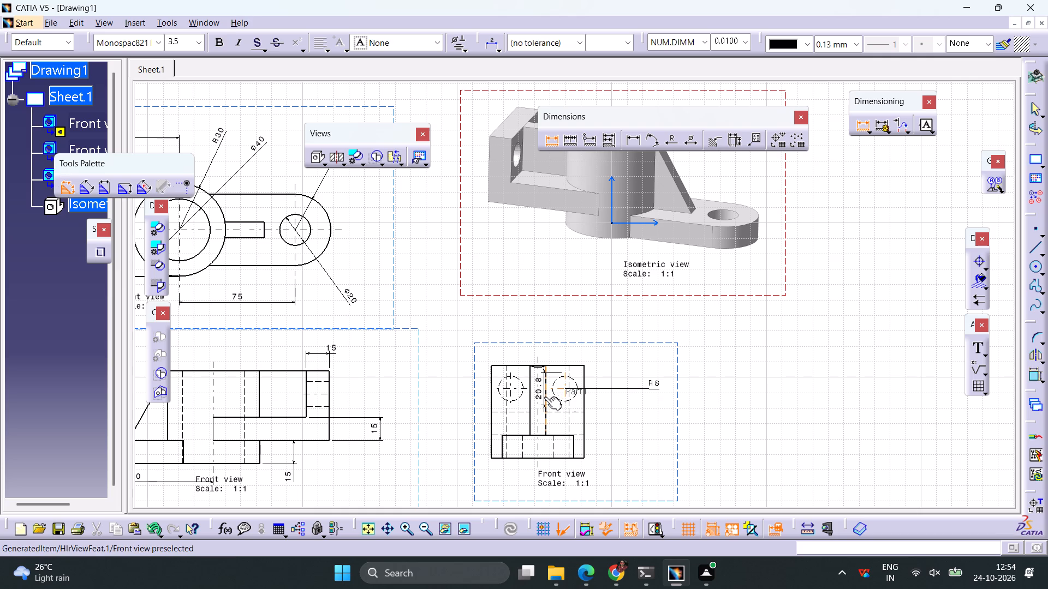
{"action": "left_click", "coordinate": [538, 396]}
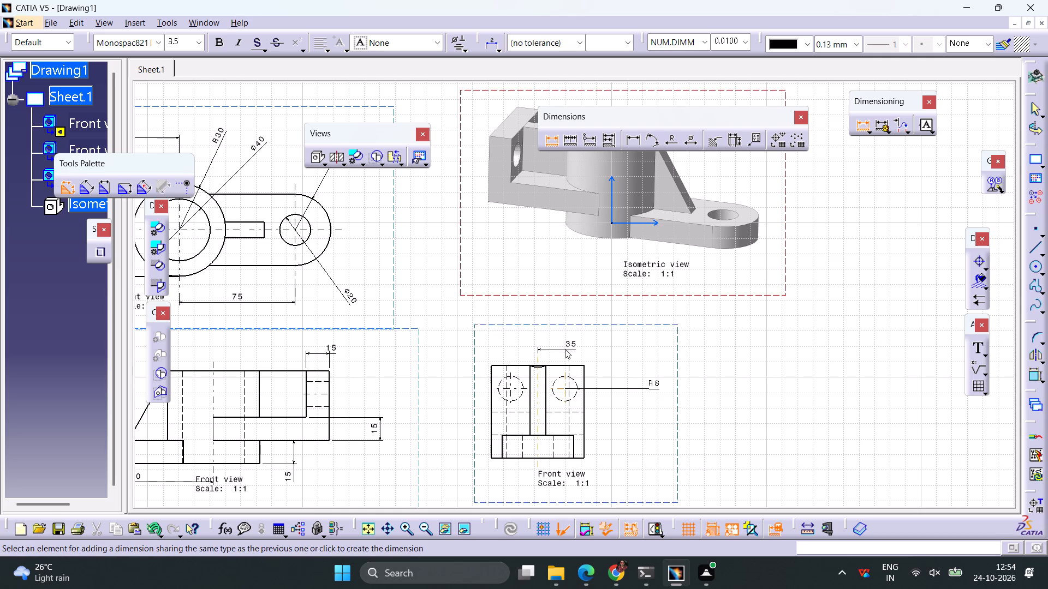
{"action": "left_click", "coordinate": [558, 344]}
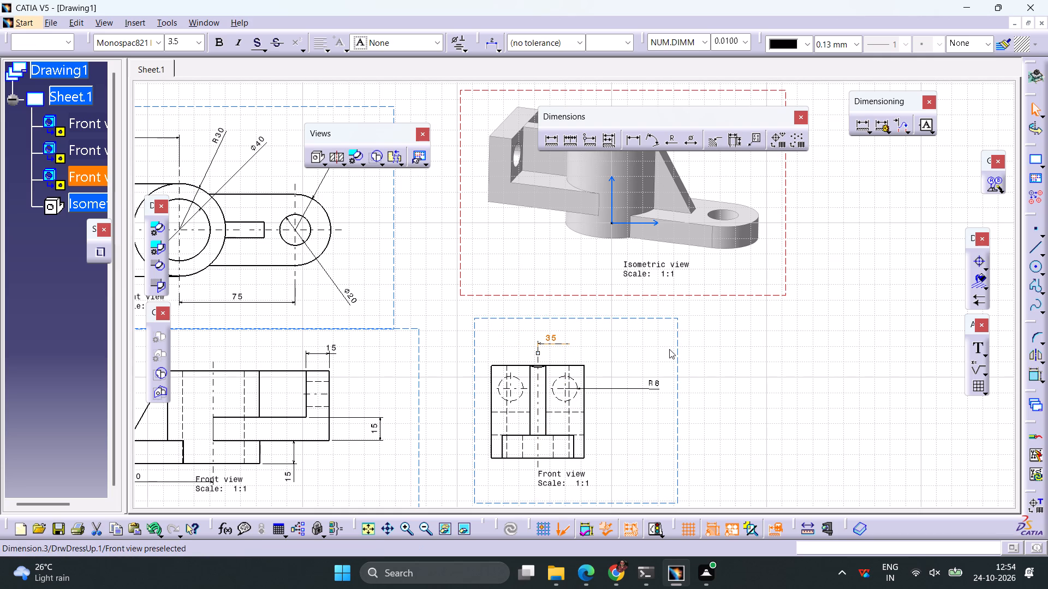
Save the drawing as Drawing1 in CATDrawing format in the internship folder.
{"action": "middle_click_drag", "start_coordinate": [717, 338], "coordinate": [713, 411], "text": "ctrl"}
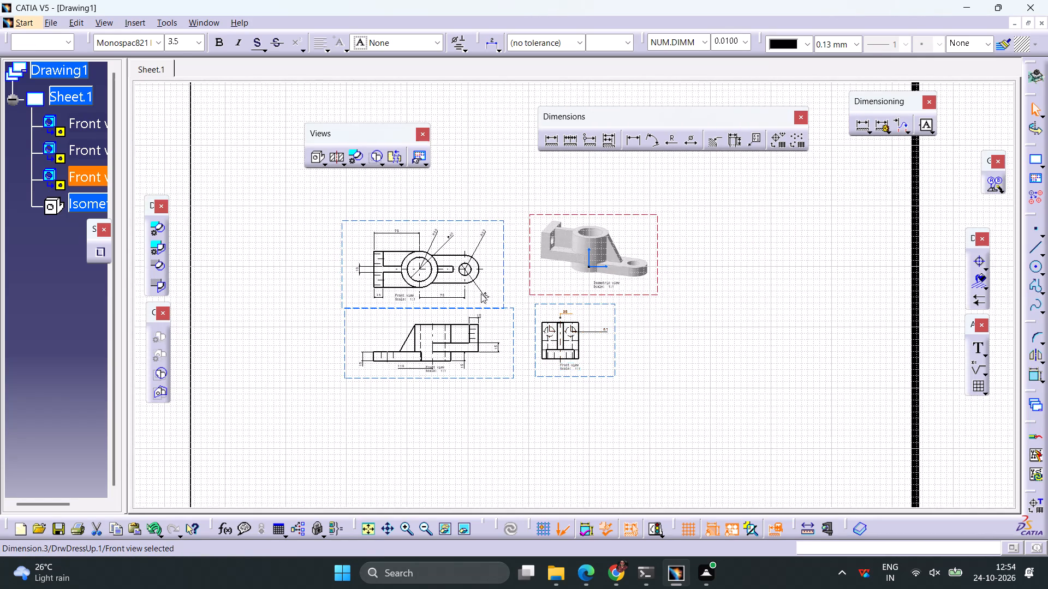
{"action": "left_click", "coordinate": [59, 24]}
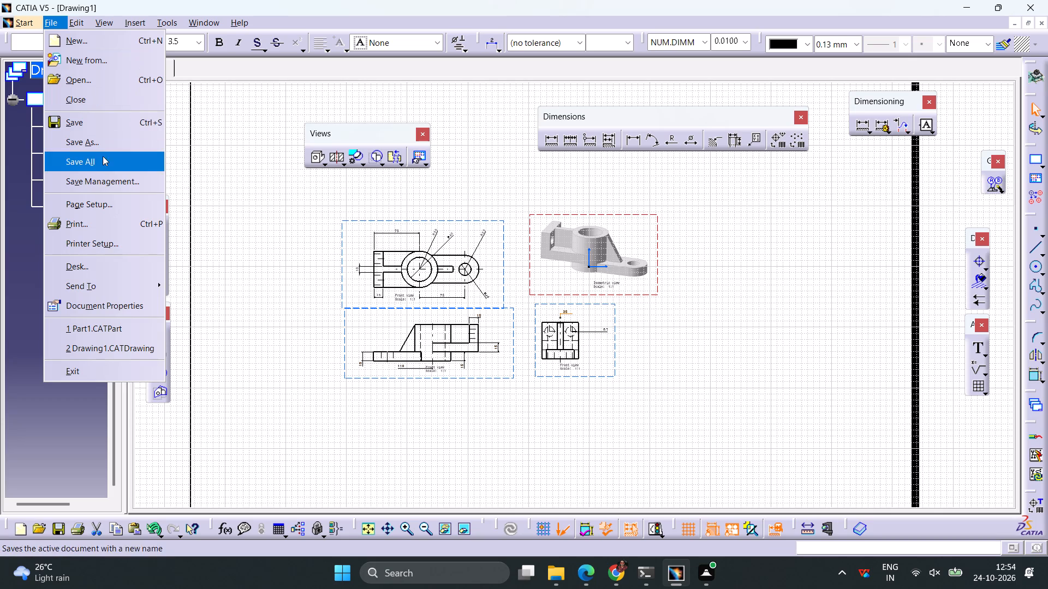
{"action": "left_click", "coordinate": [105, 146]}
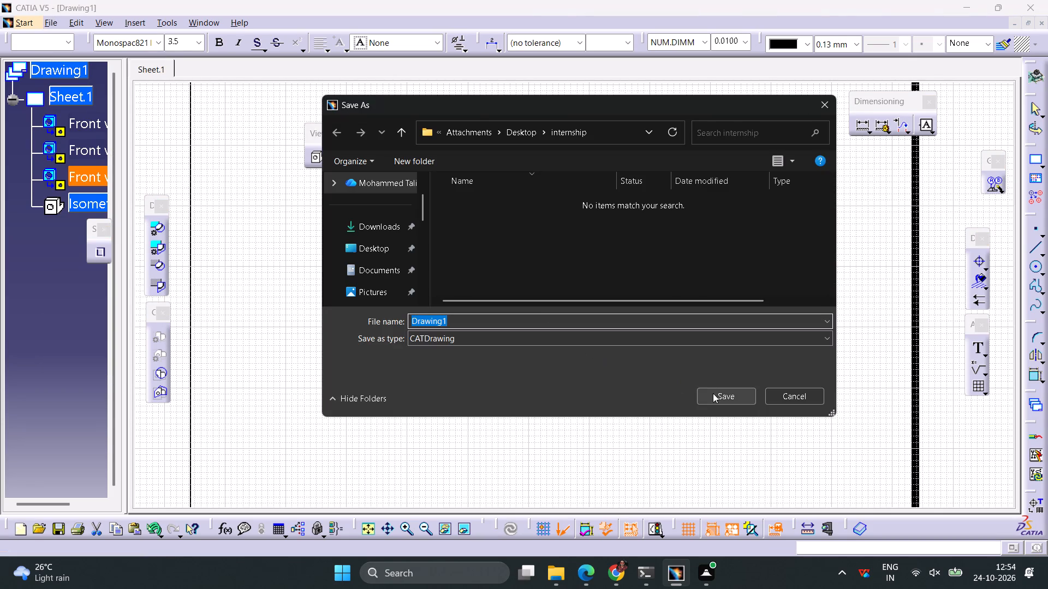
{"action": "left_click", "coordinate": [713, 393]}
{"action": "left_click", "coordinate": [615, 301]}
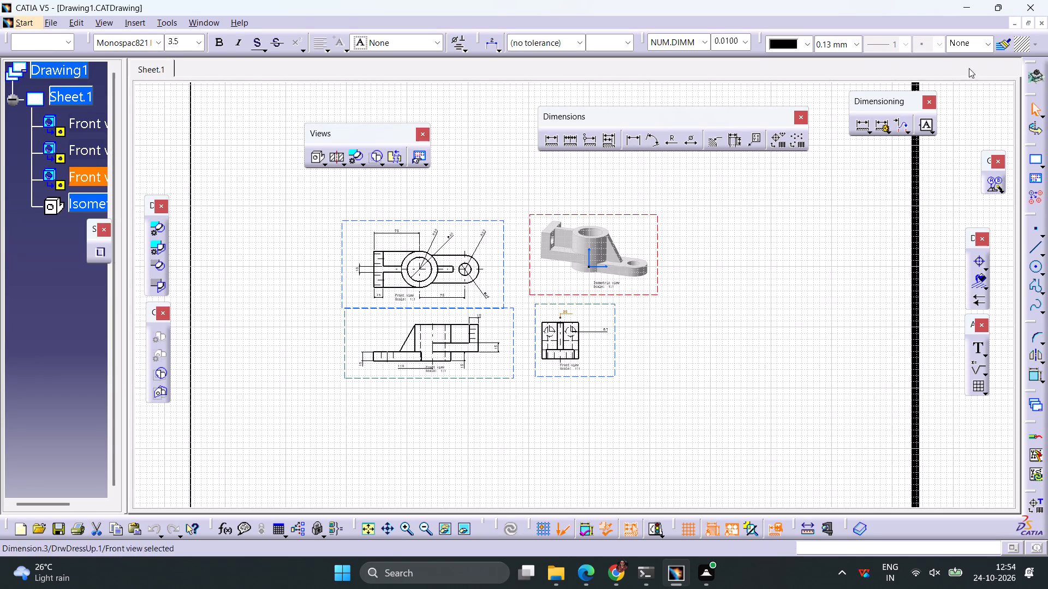
Close the drawing and the Part1 document, discarding the unsaved changes to the part.
{"action": "left_click", "coordinate": [1039, 25]}
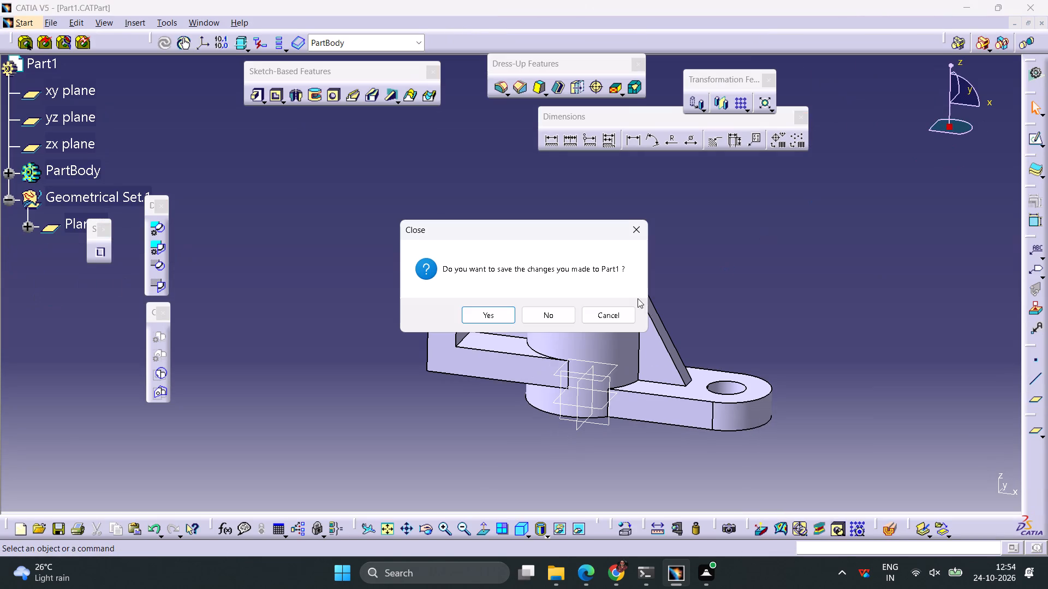
{"action": "left_click", "coordinate": [556, 317]}
{"action": "left_click", "coordinate": [1039, 25]}
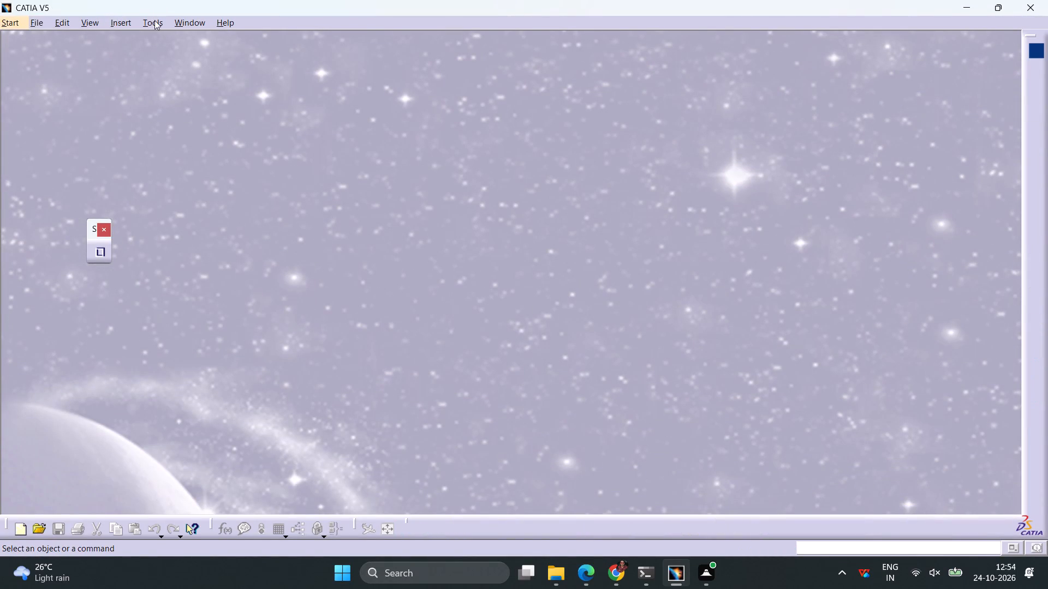
Stop the macro recording.
{"action": "left_click", "coordinate": [154, 20]}
{"action": "left_click", "coordinate": [279, 114]}
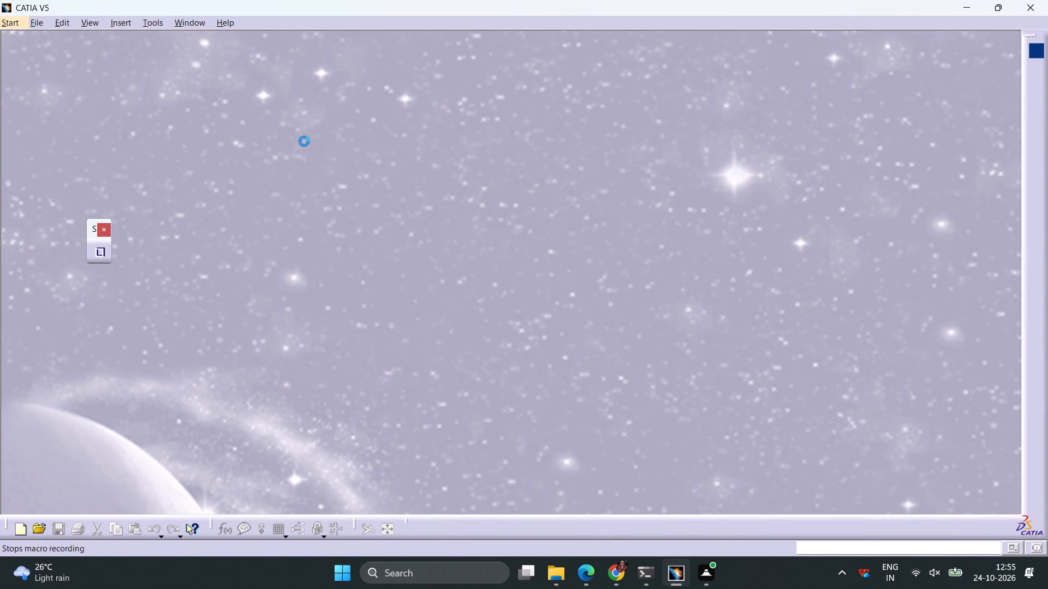